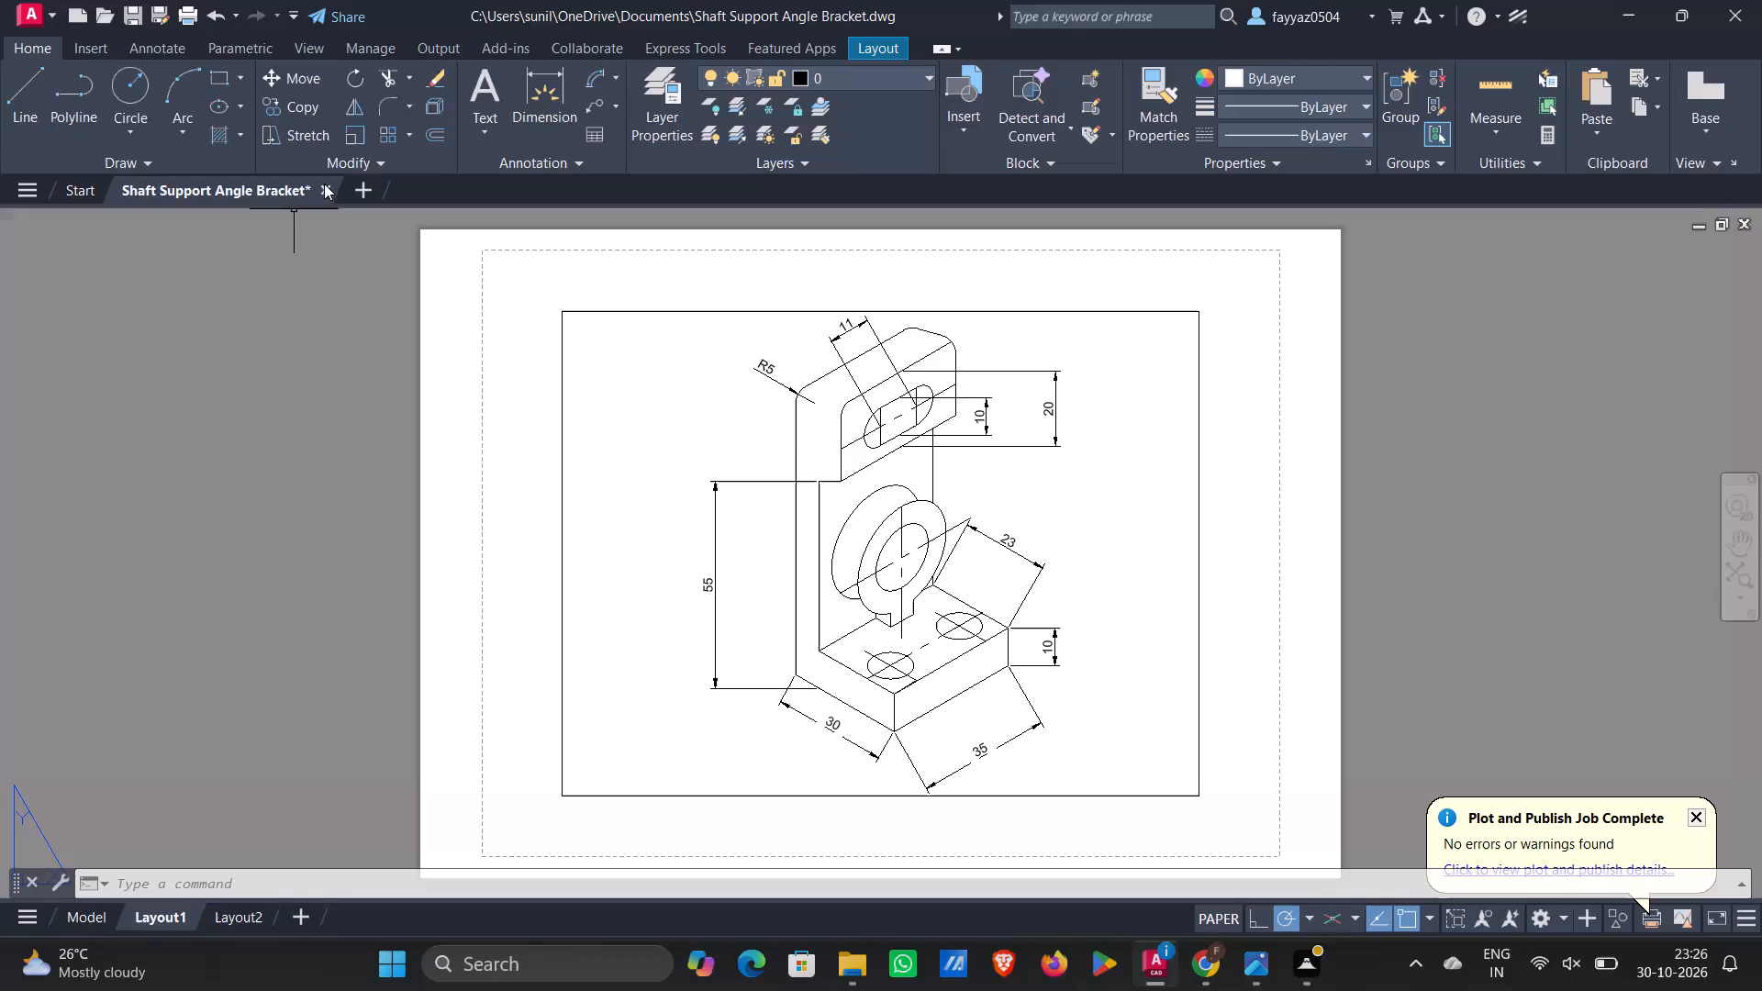
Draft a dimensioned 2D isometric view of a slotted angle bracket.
Close the Shaft Support Angle Bracket drawing and create a new drawing.
left_click(954, 525)
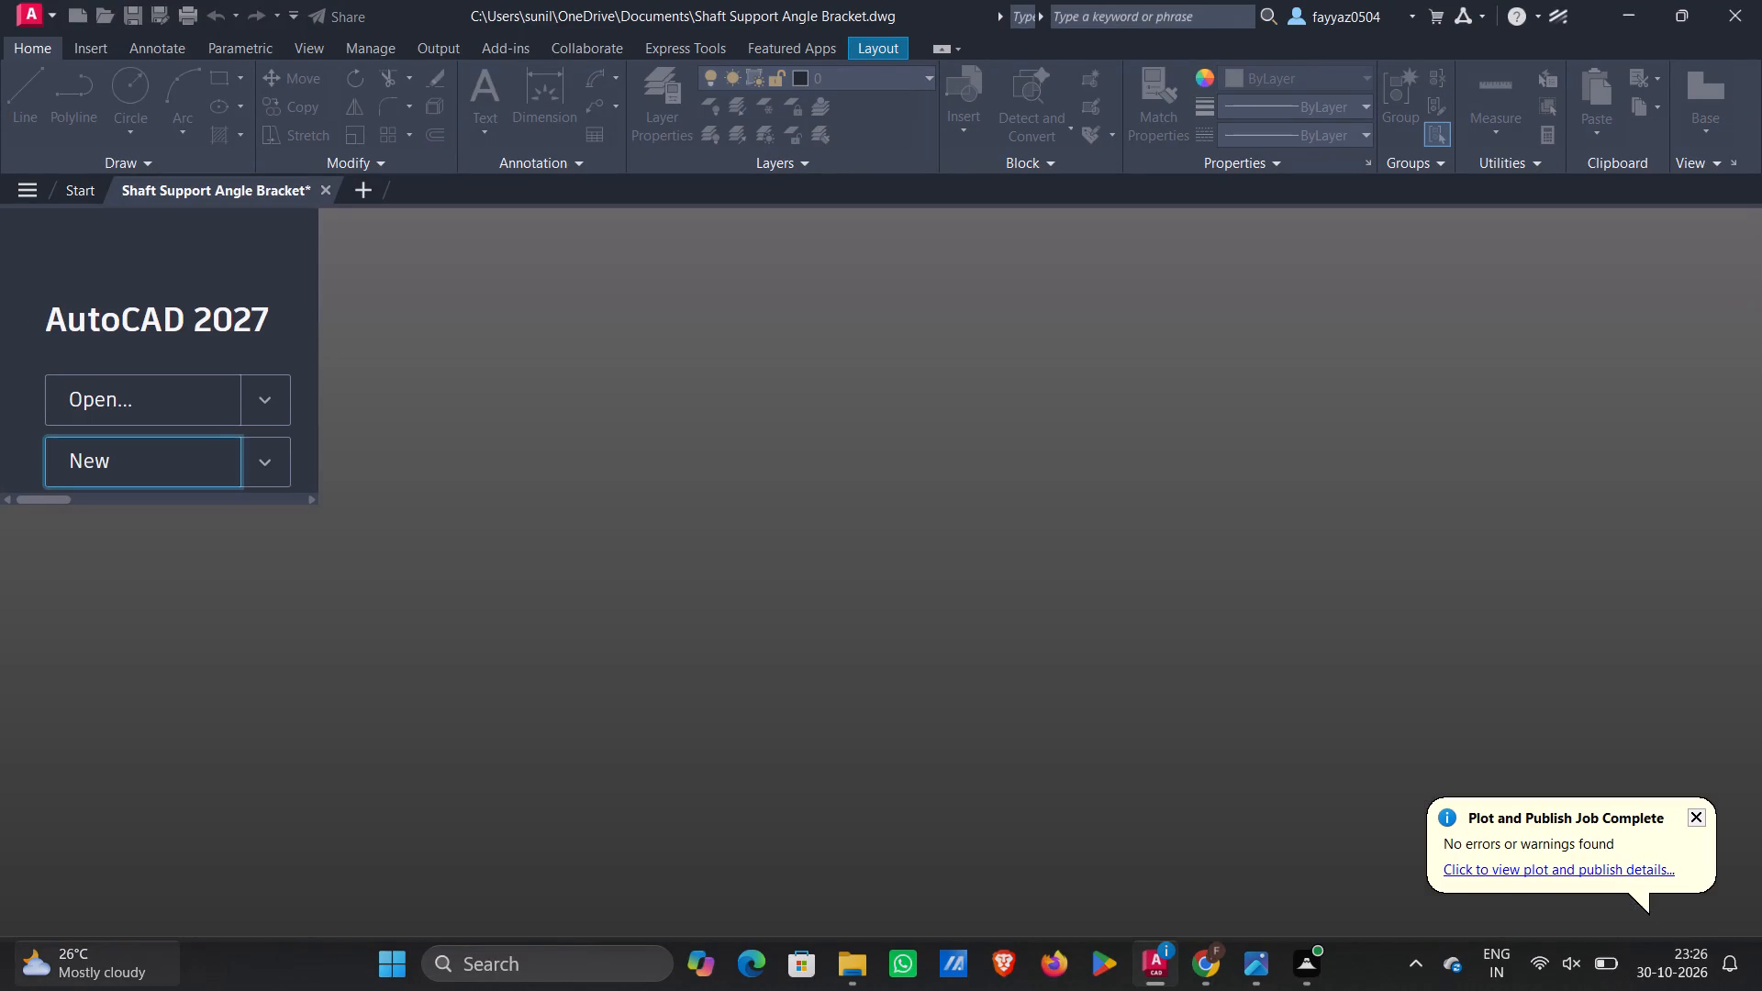
left_click(138, 451)
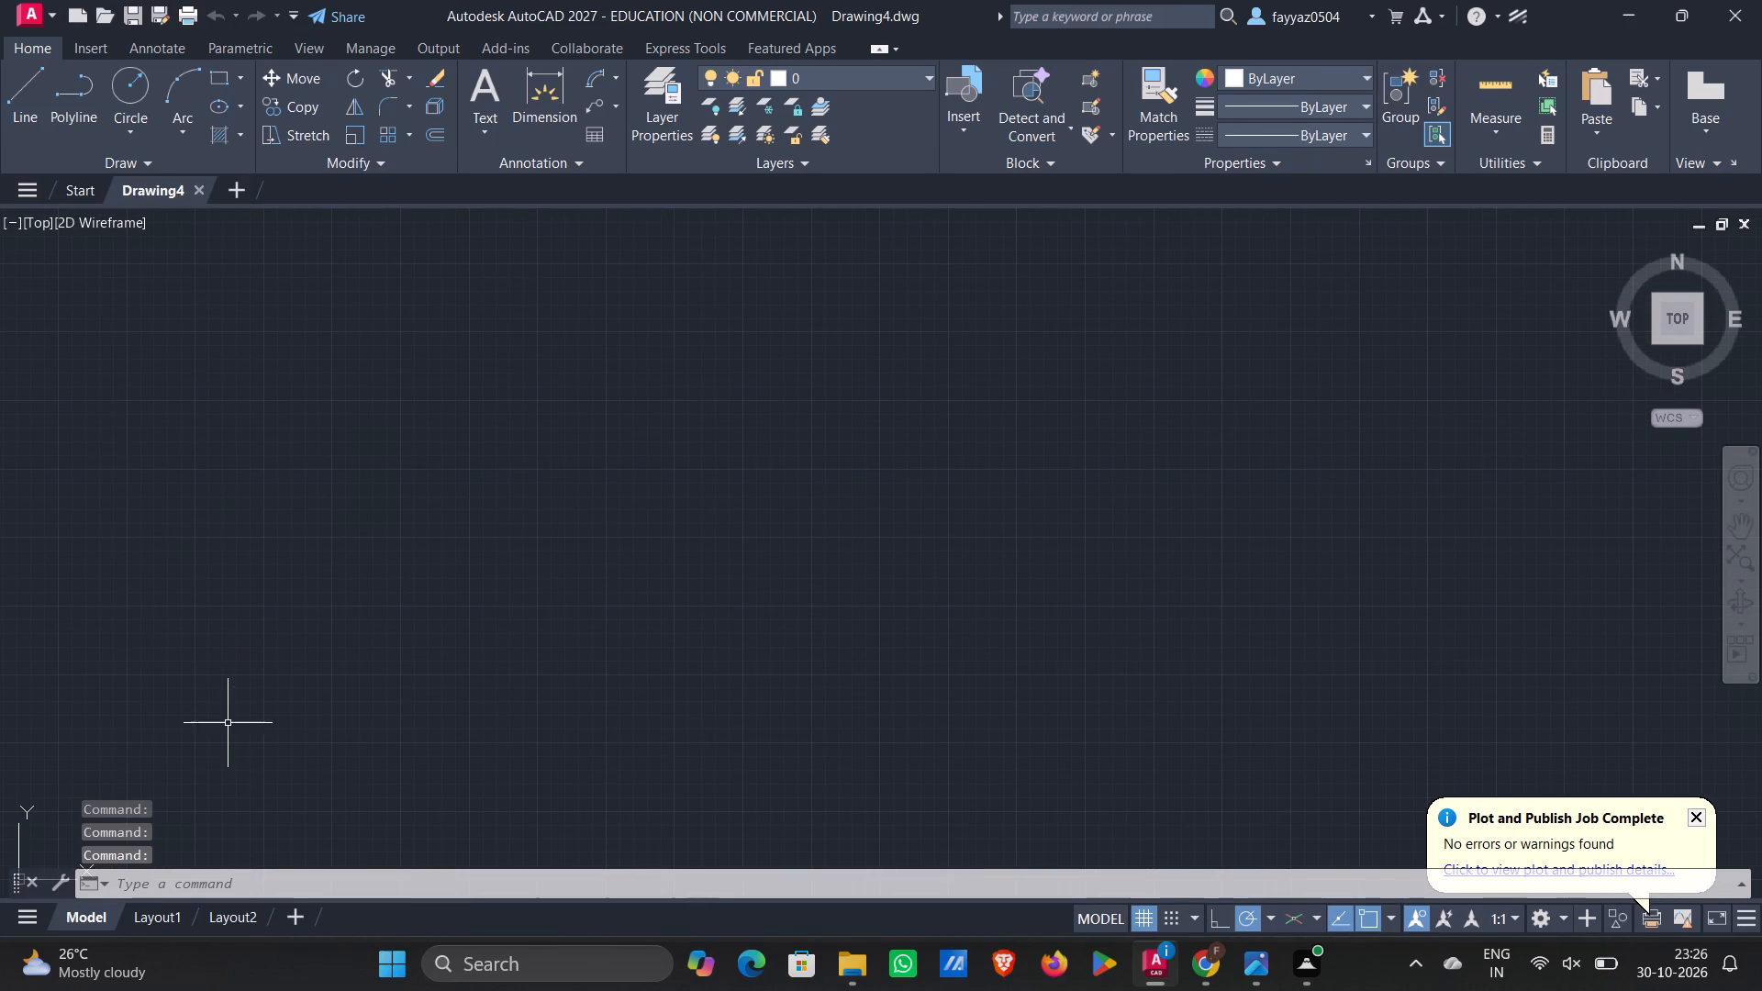
Turn on log file recording with the LOGFILEON command.
left_click(259, 878)
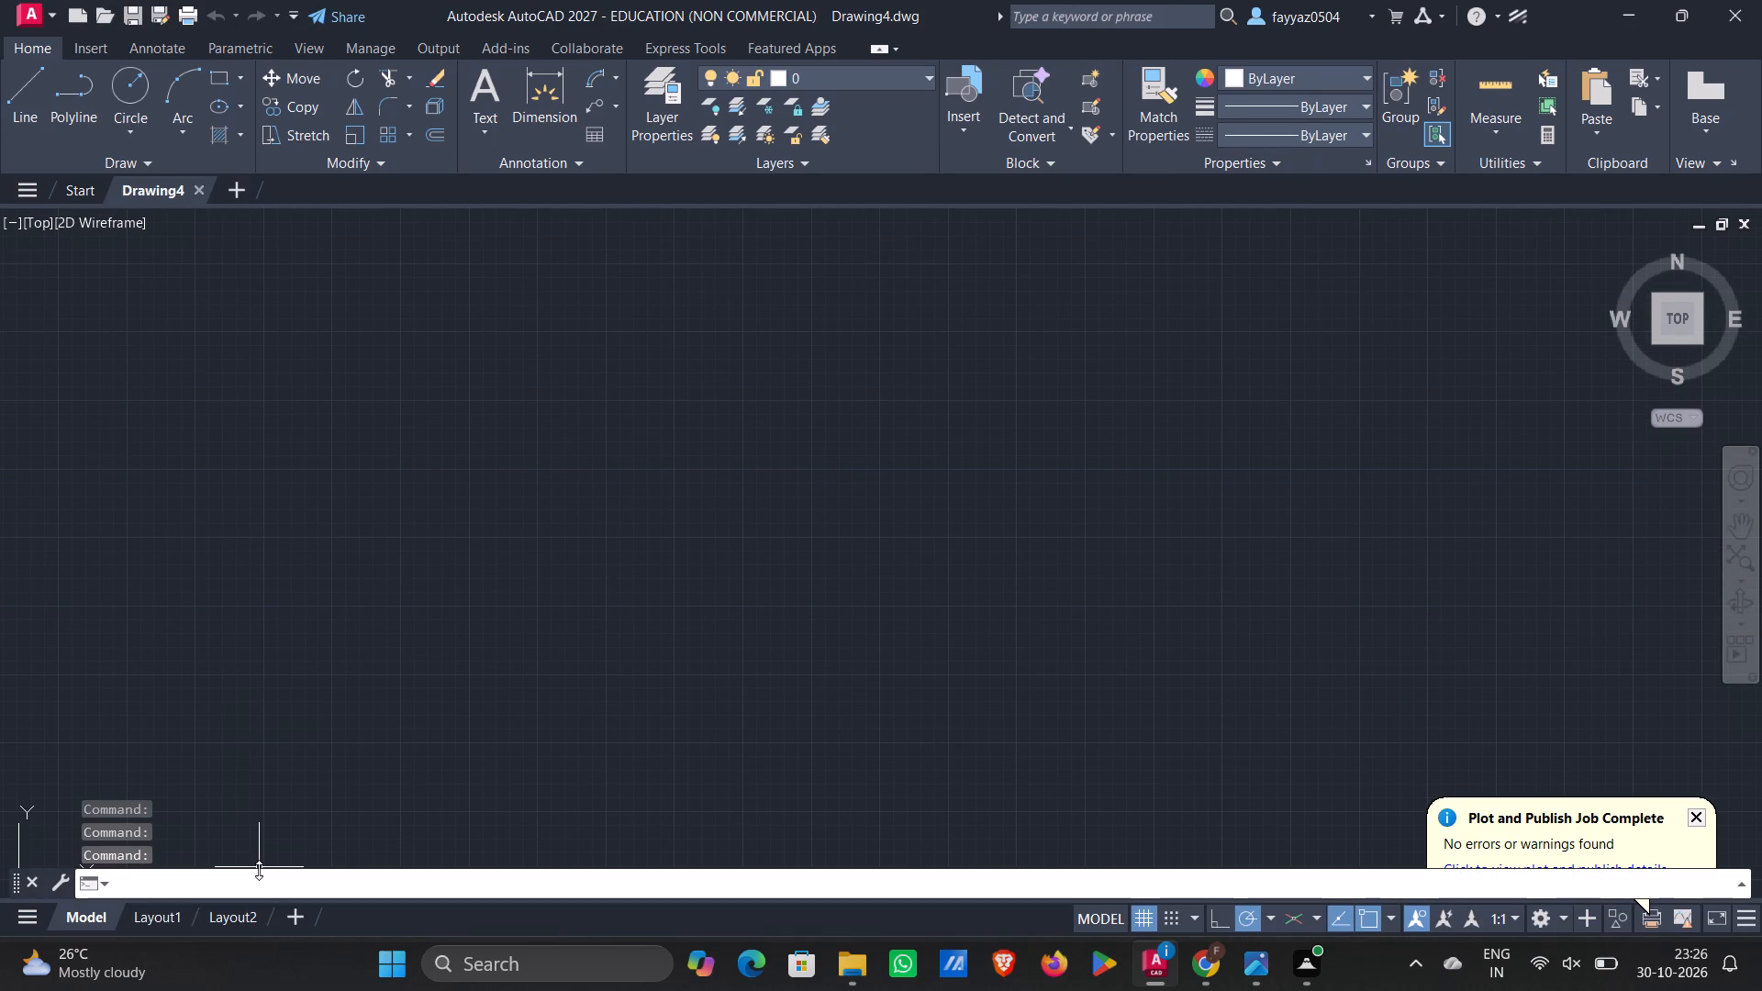
type("logfileo")
key("n")
key("Return")
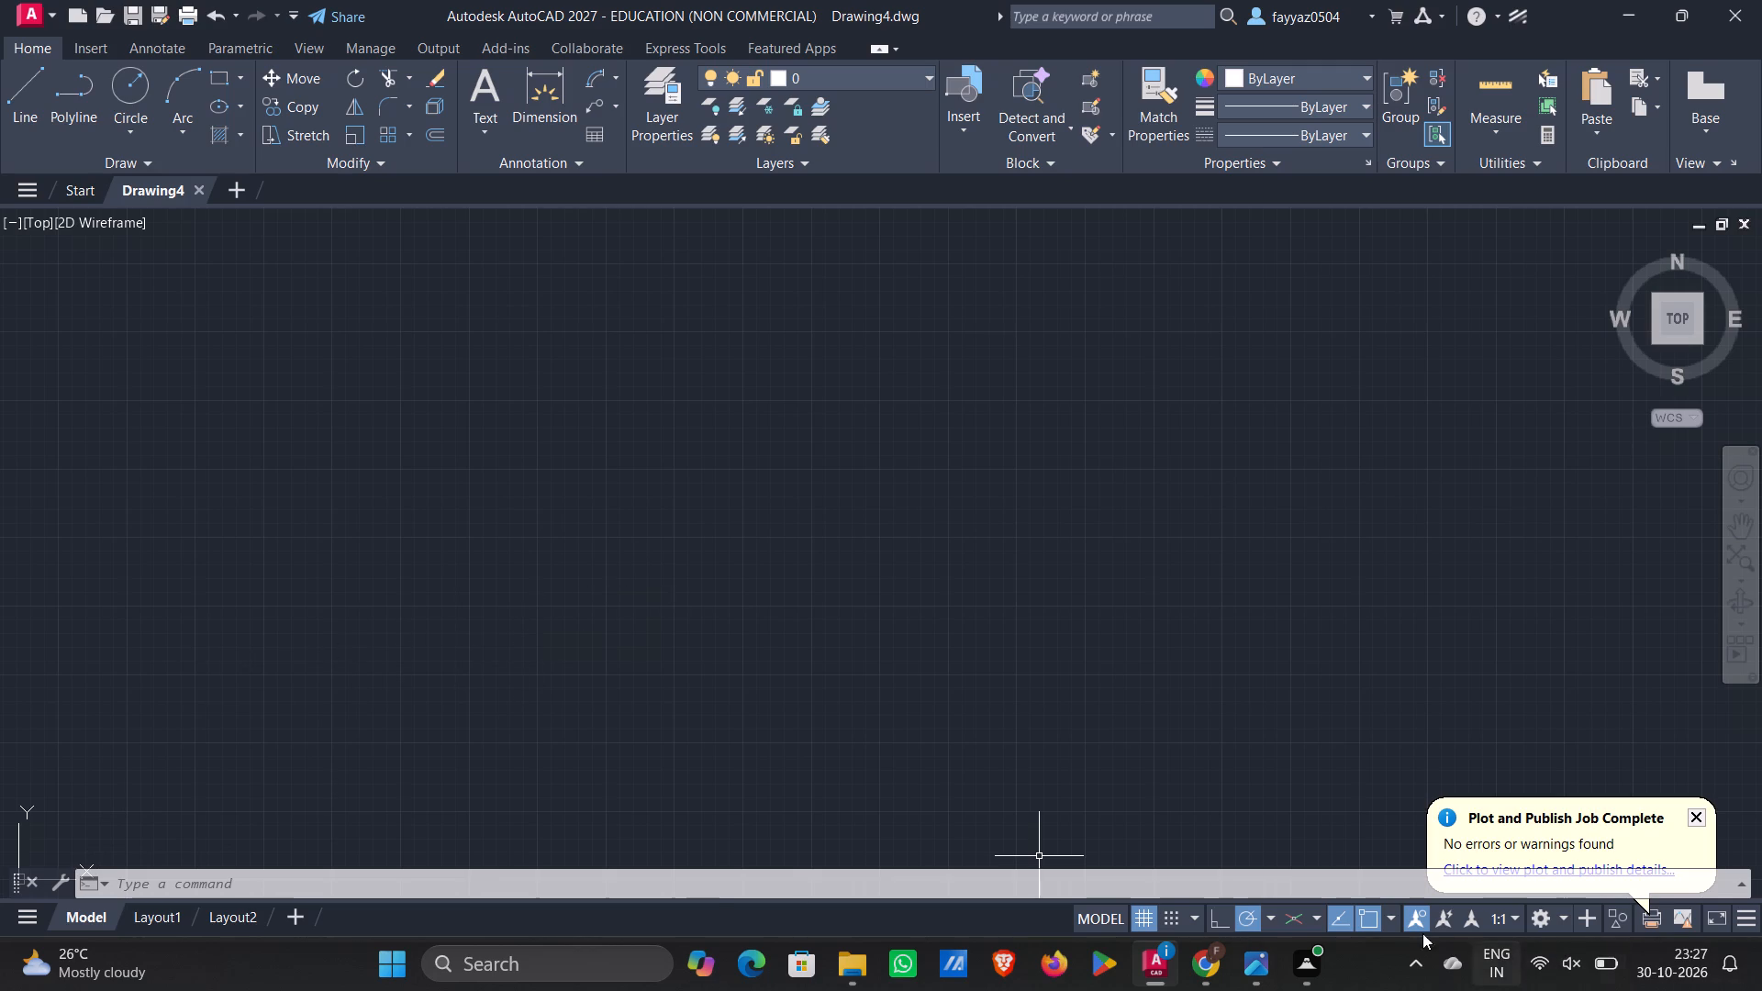
Turn on isometric drafting and switch the active isoplane to Right.
left_click(1289, 914)
left_click(1310, 919)
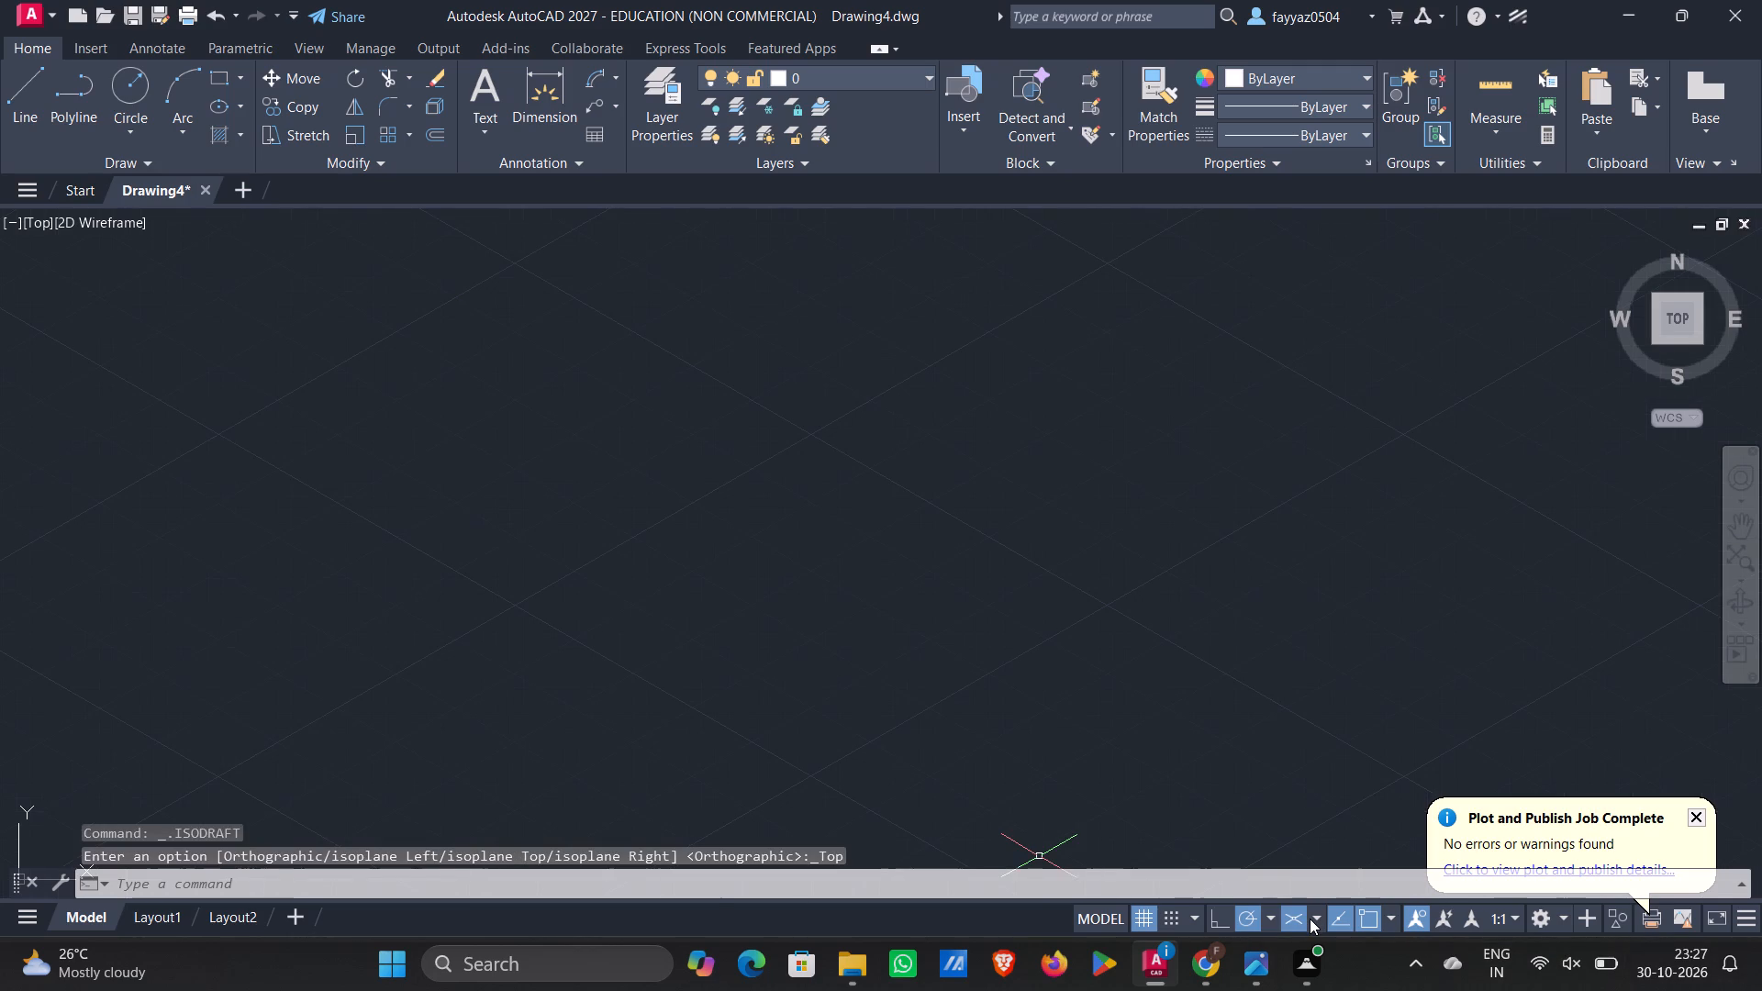
left_click(1321, 888)
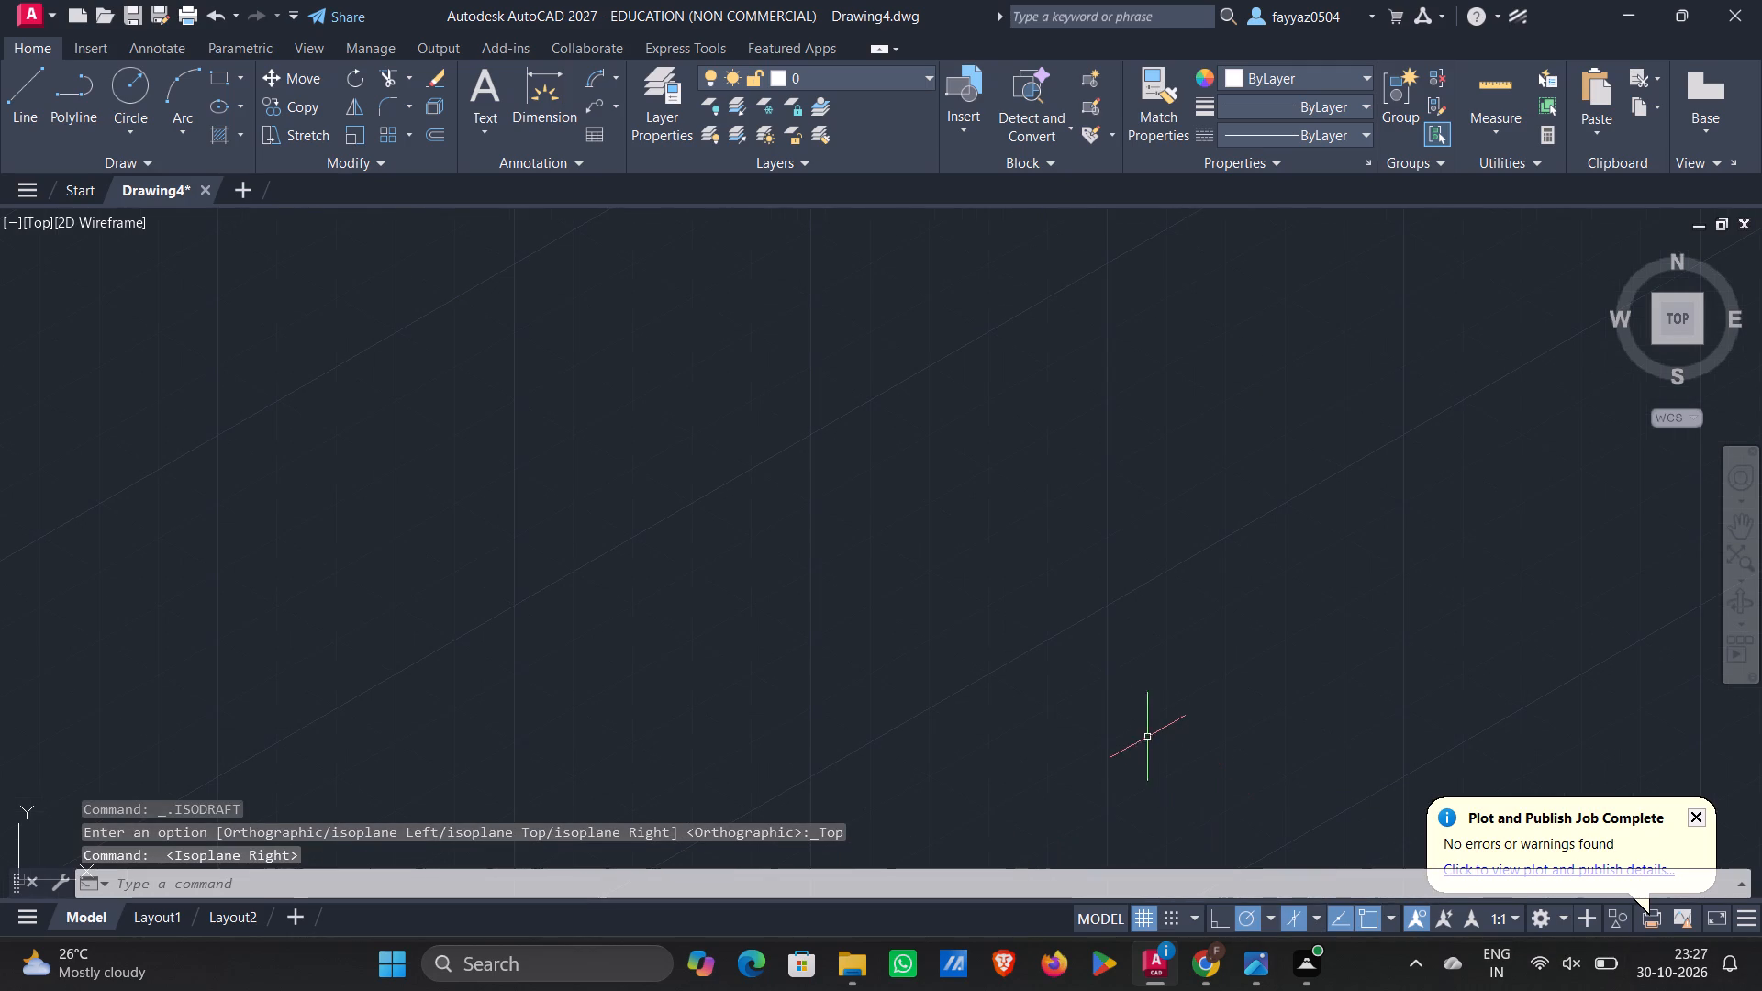
scroll(1078, 640, "down", 2)
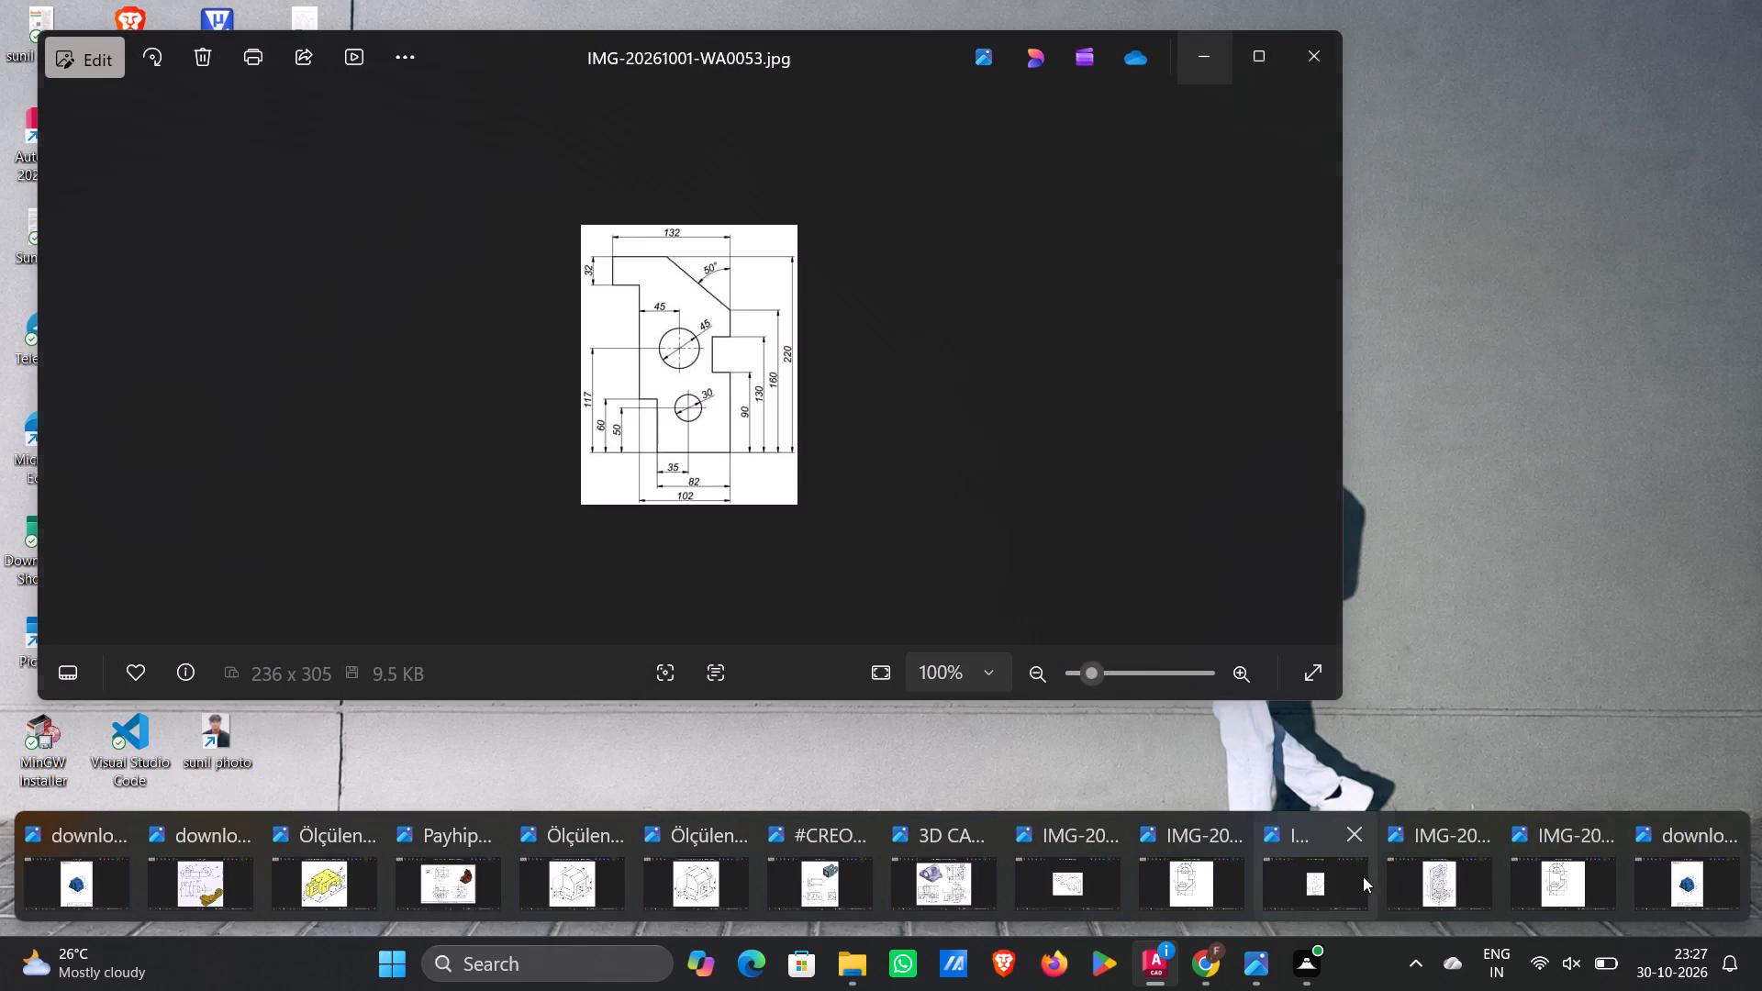
Close surplus reference image windows, starting with IMG-20261001-WA0053.jpg, and minimize IMG-20261001-WA0051.jpg to return to AutoCAD.
left_click(1355, 849)
left_click(1466, 824)
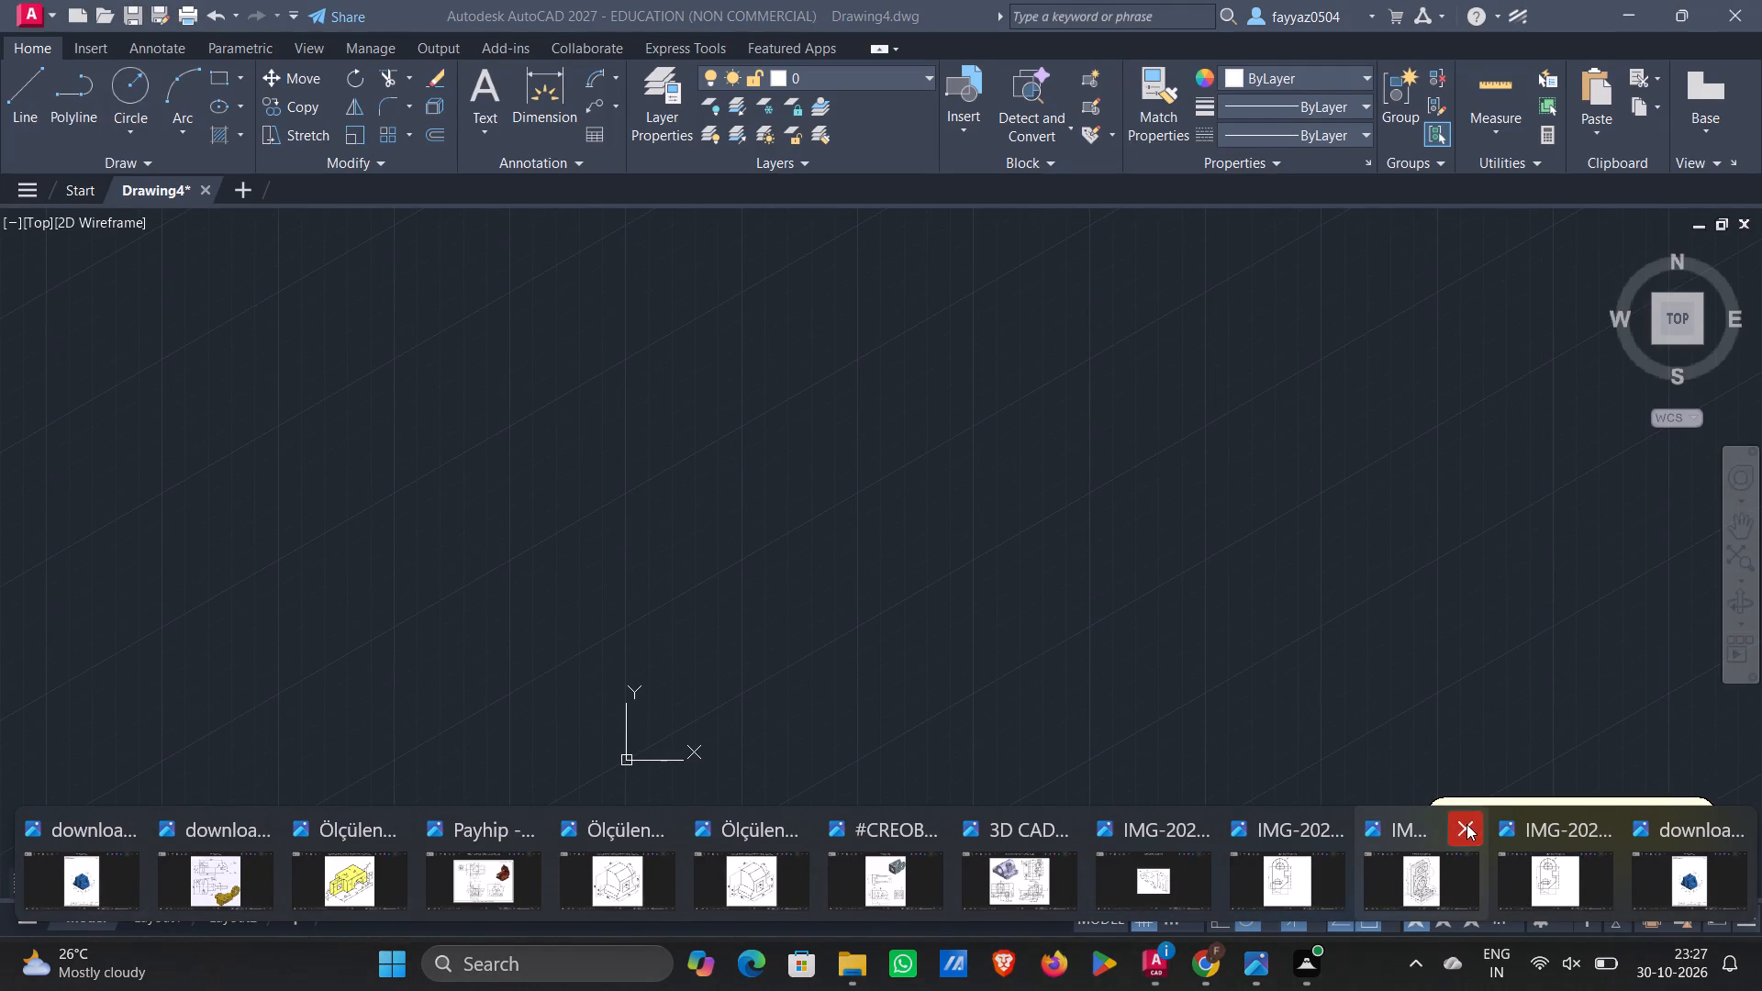
left_click(1453, 818)
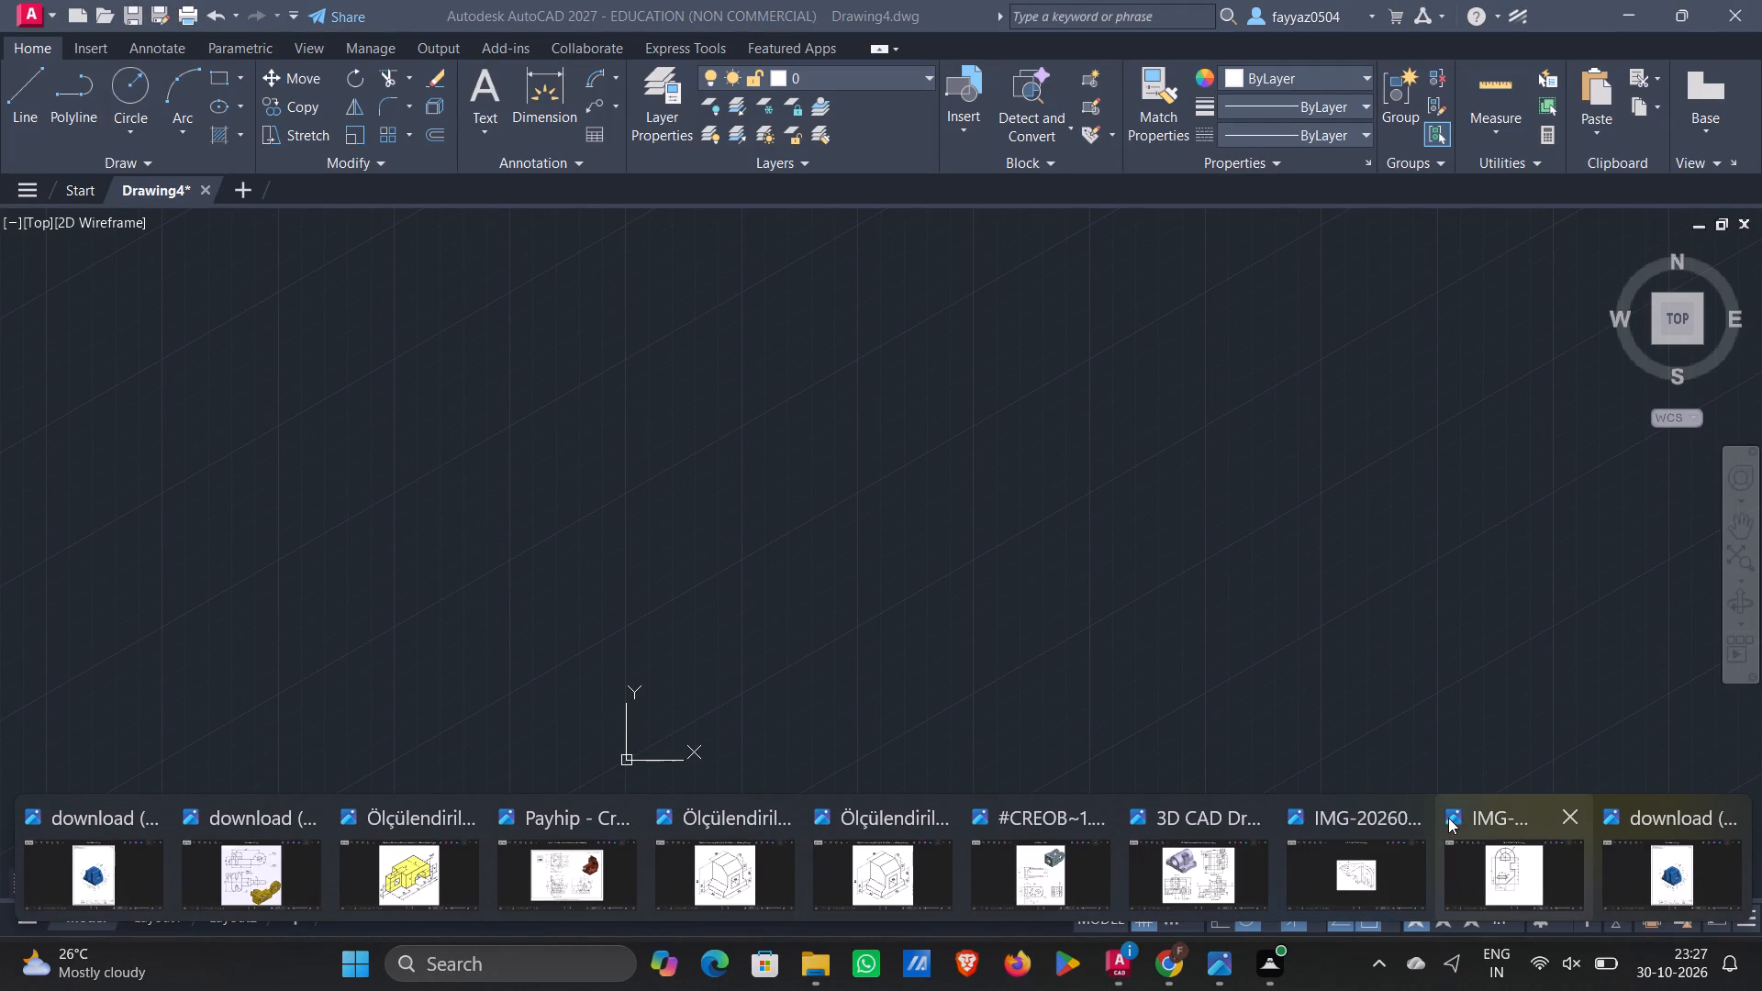
left_click(1425, 814)
left_click(1398, 811)
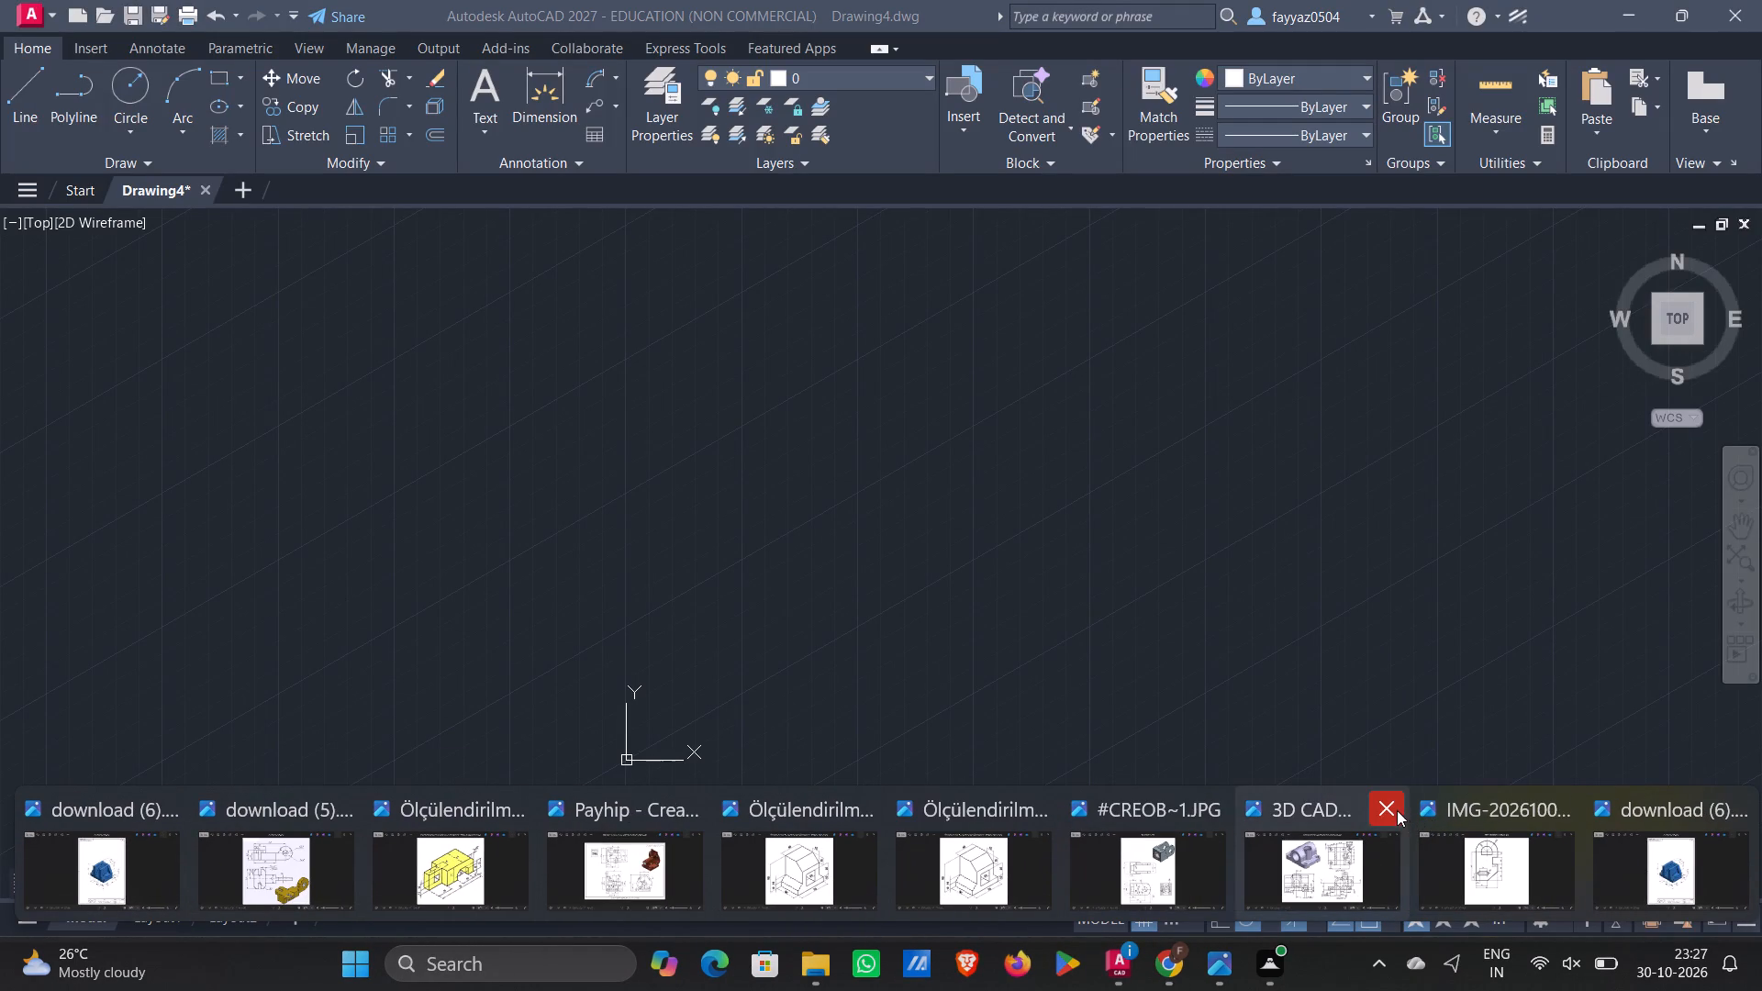
left_click(1348, 802)
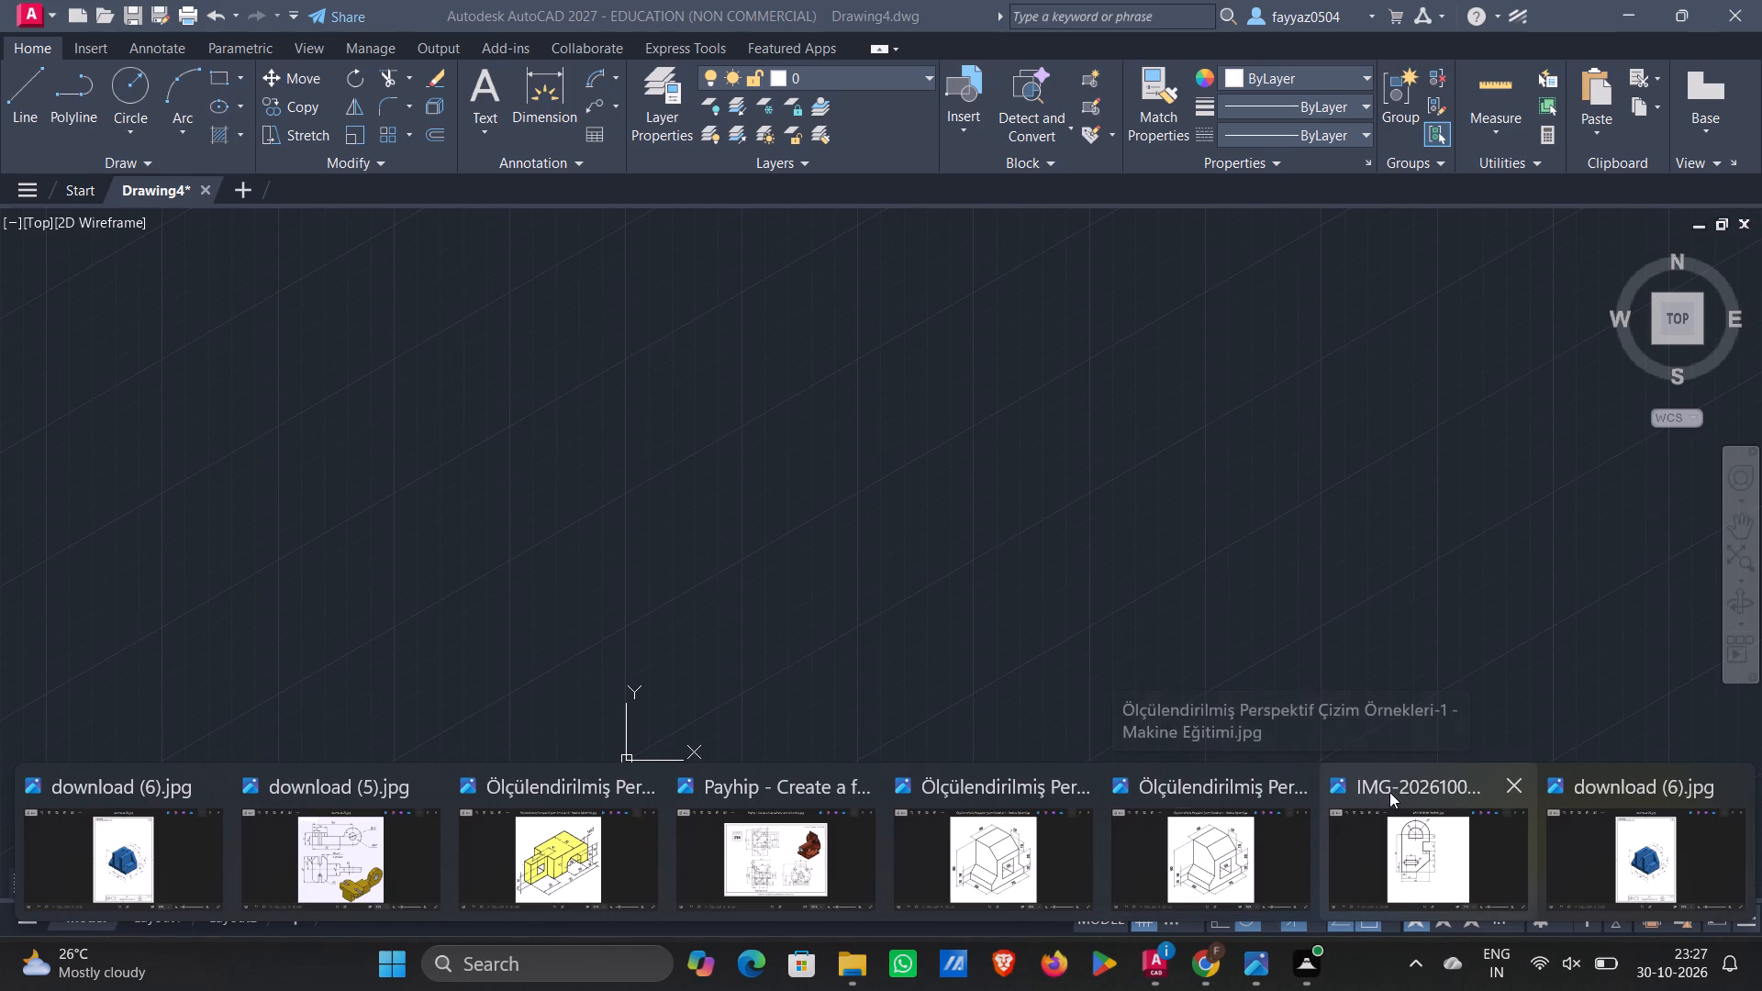
left_click(1493, 795)
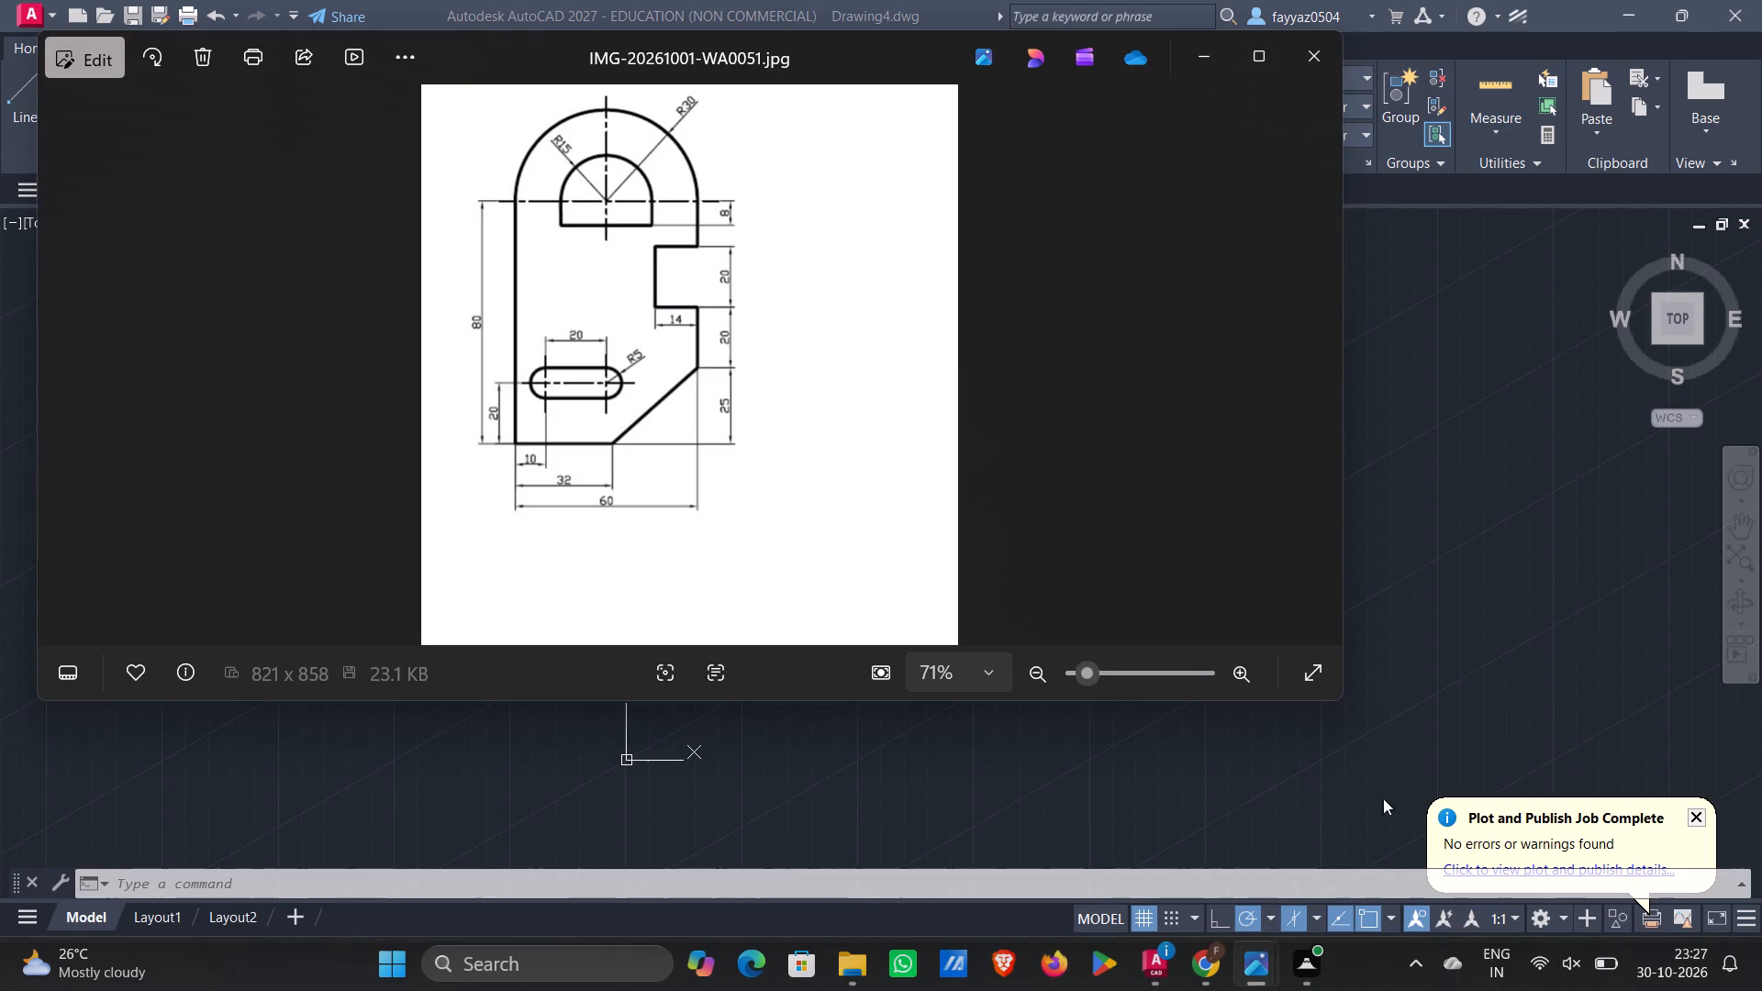
left_click(1216, 50)
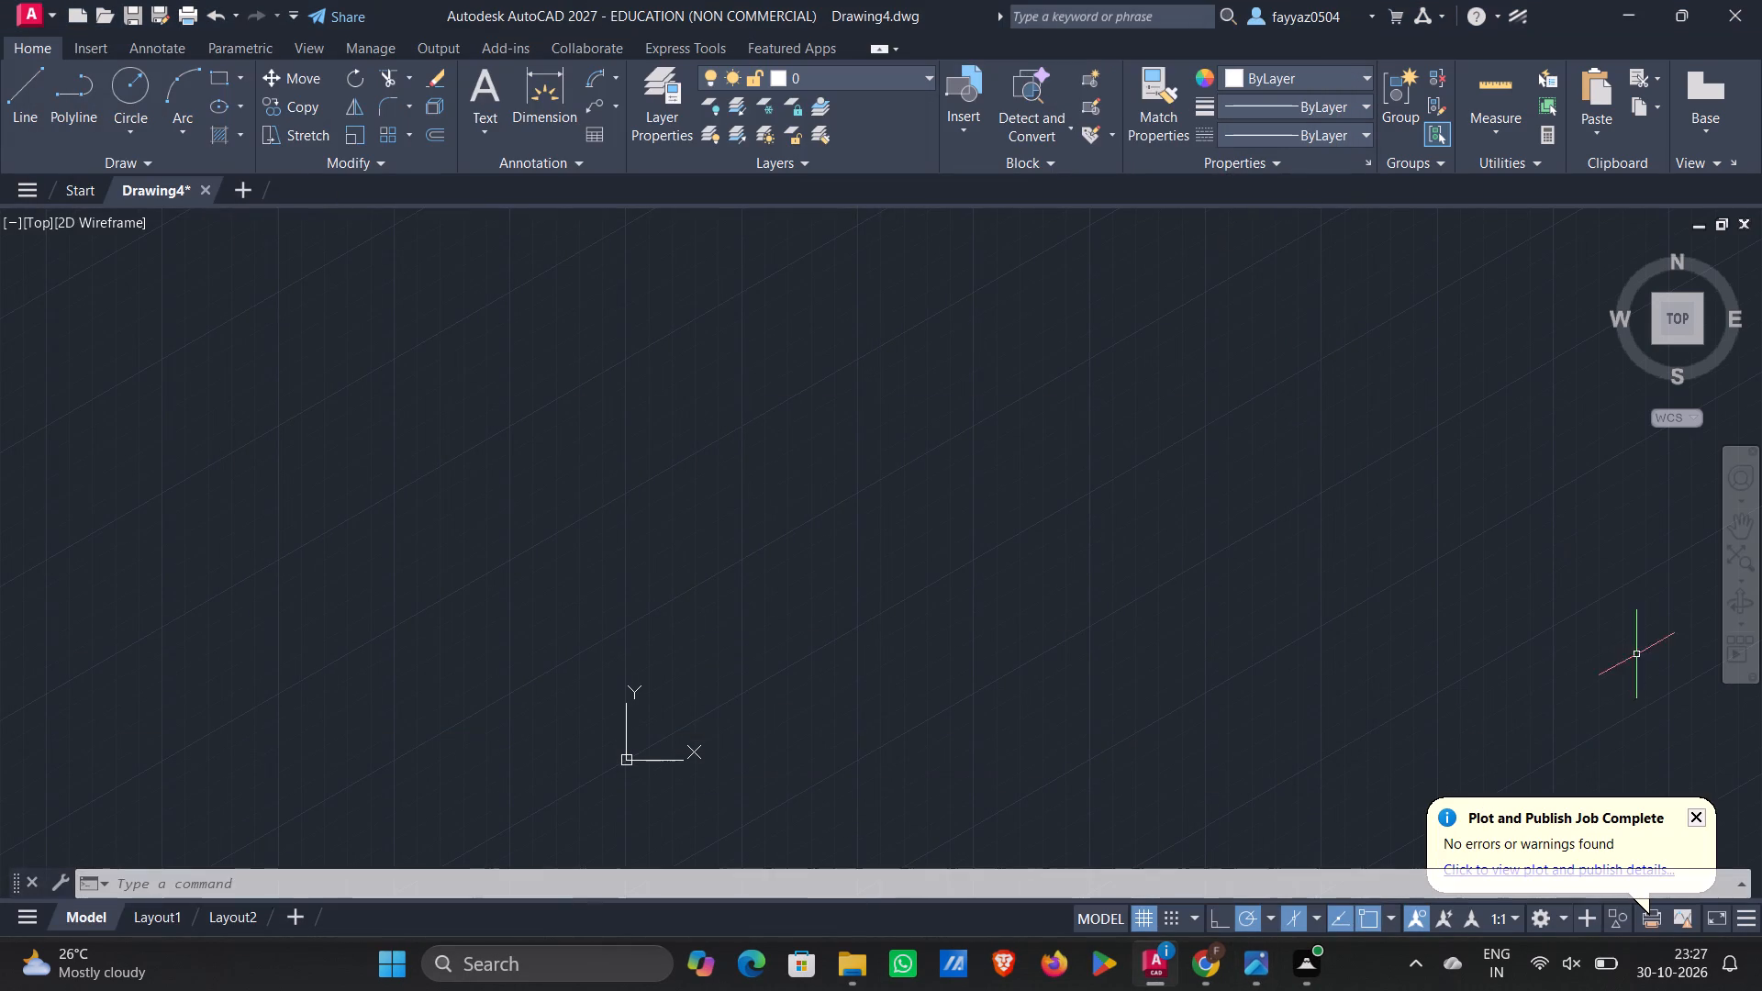
Switch the active isoplane to Left.
left_click(1310, 920)
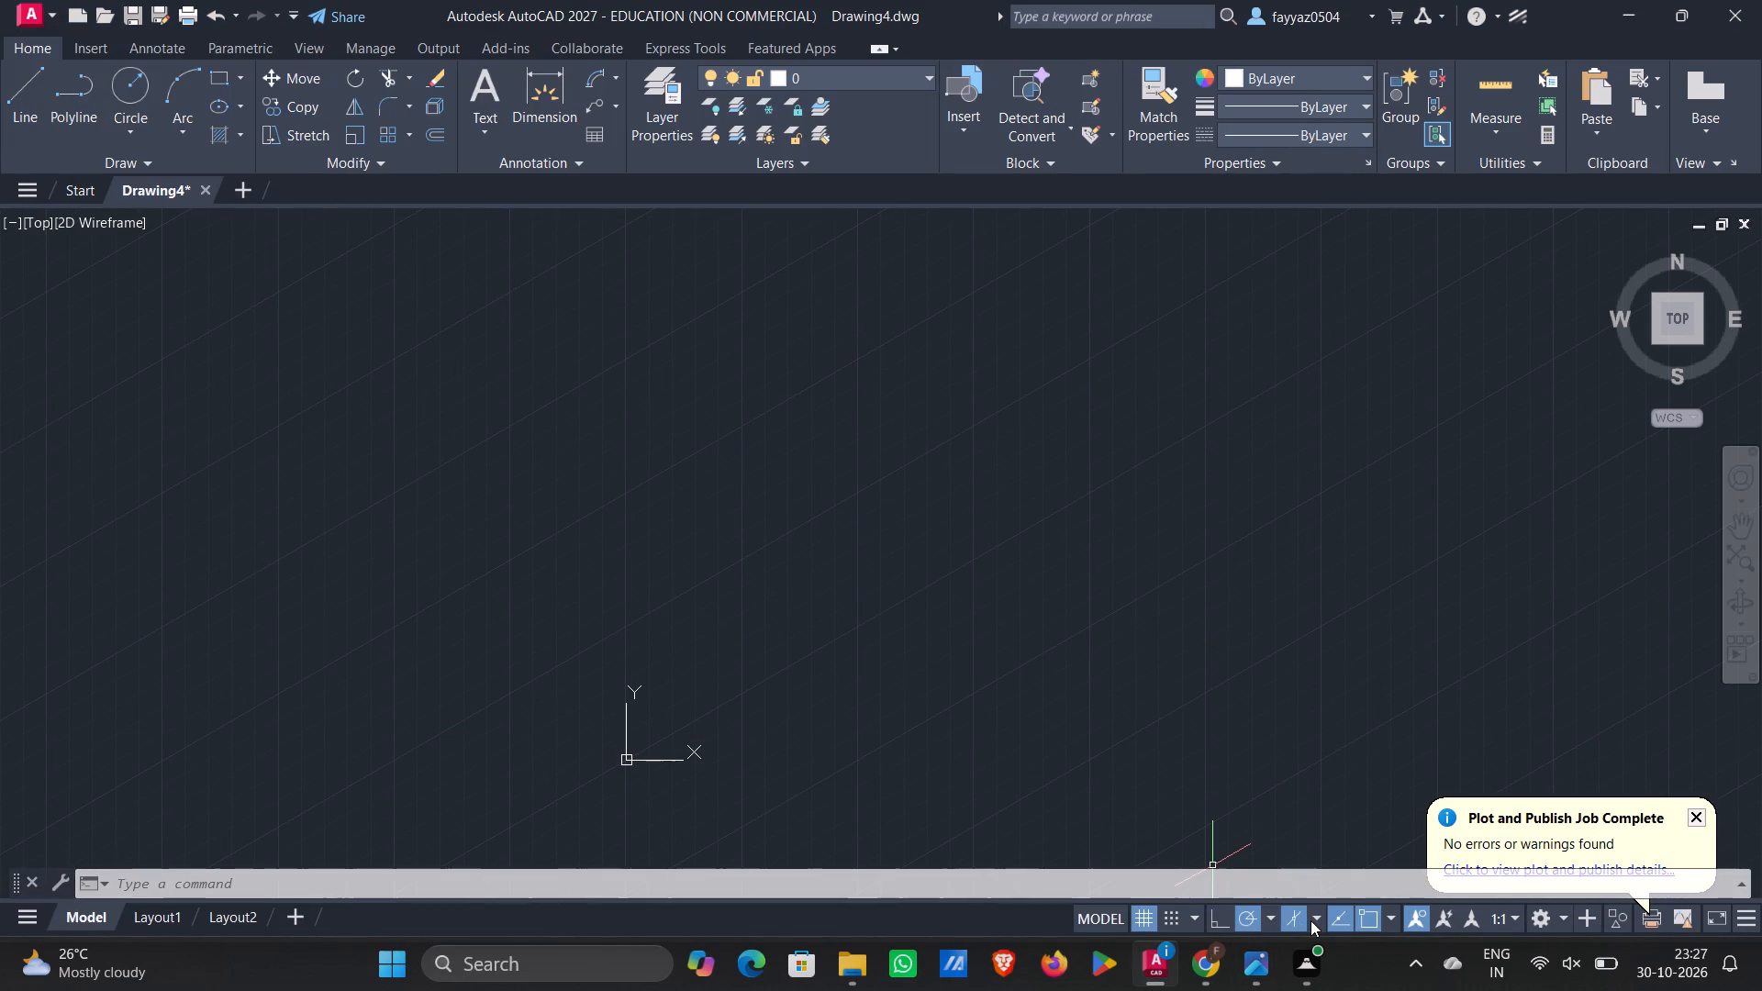
left_click(1350, 826)
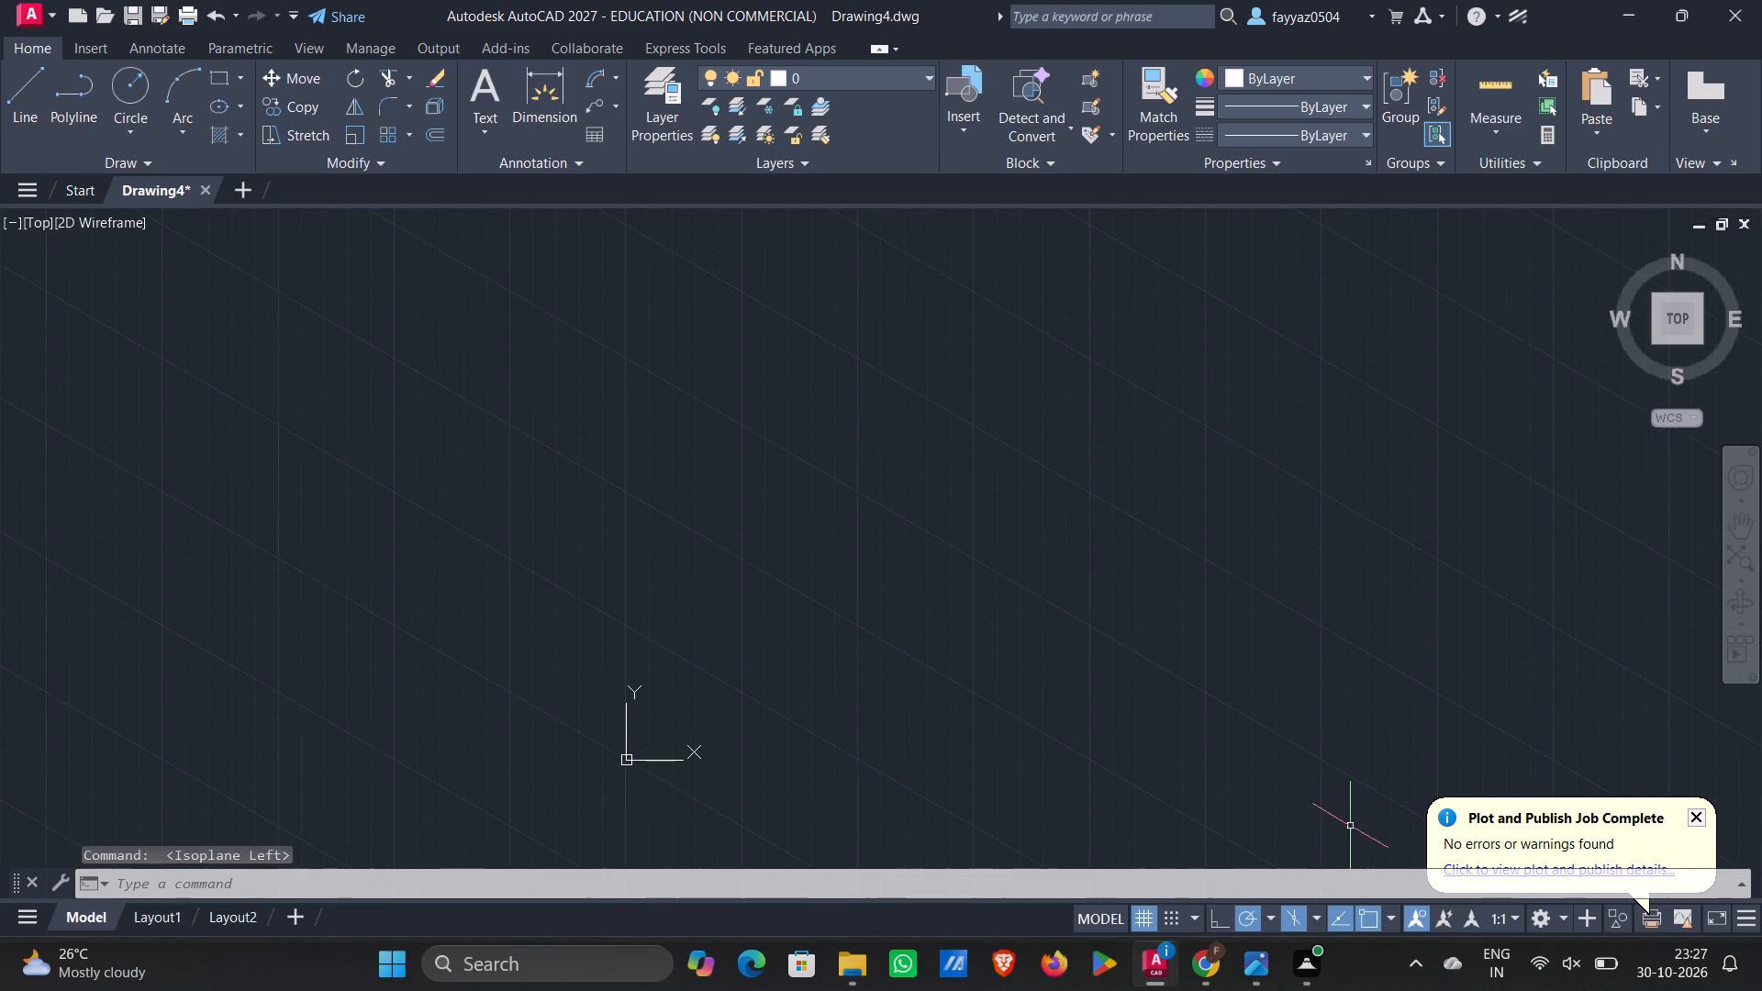
Draw the first base edge as a 102-unit line at 330° from a free point in the empty model space.
scroll(1013, 655, "down", 2)
middle_click_drag(1013, 655, 754, 674)
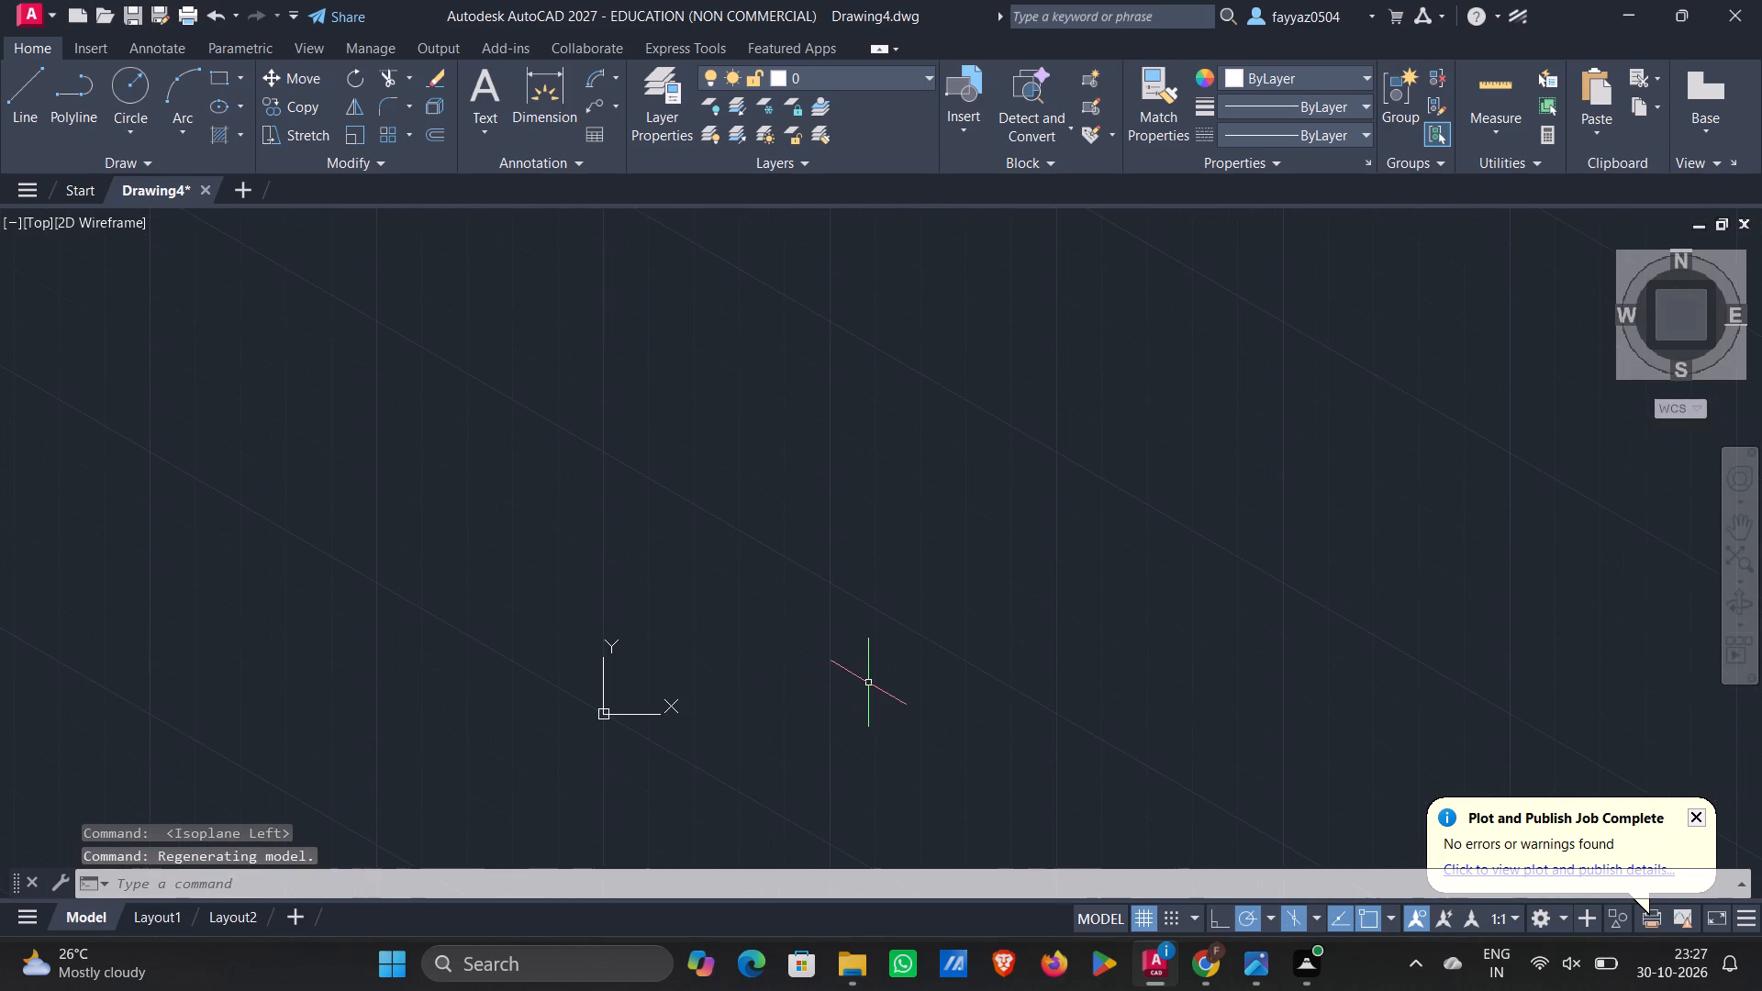
key("l")
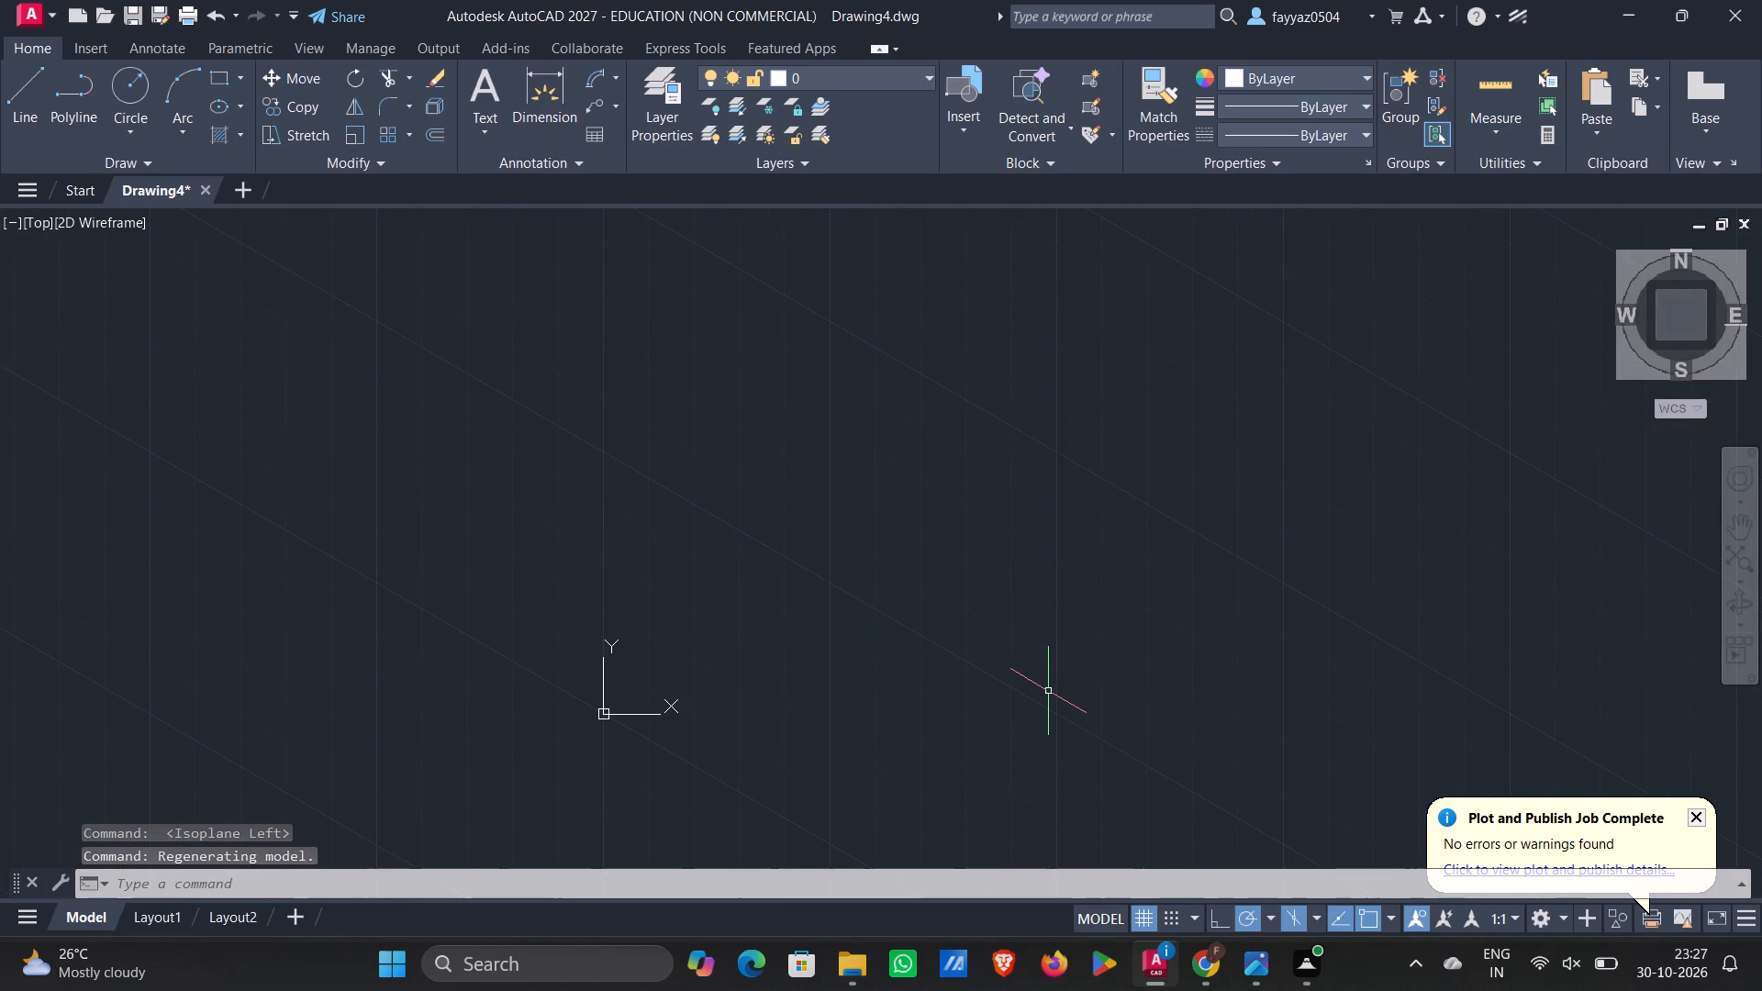
key("Return")
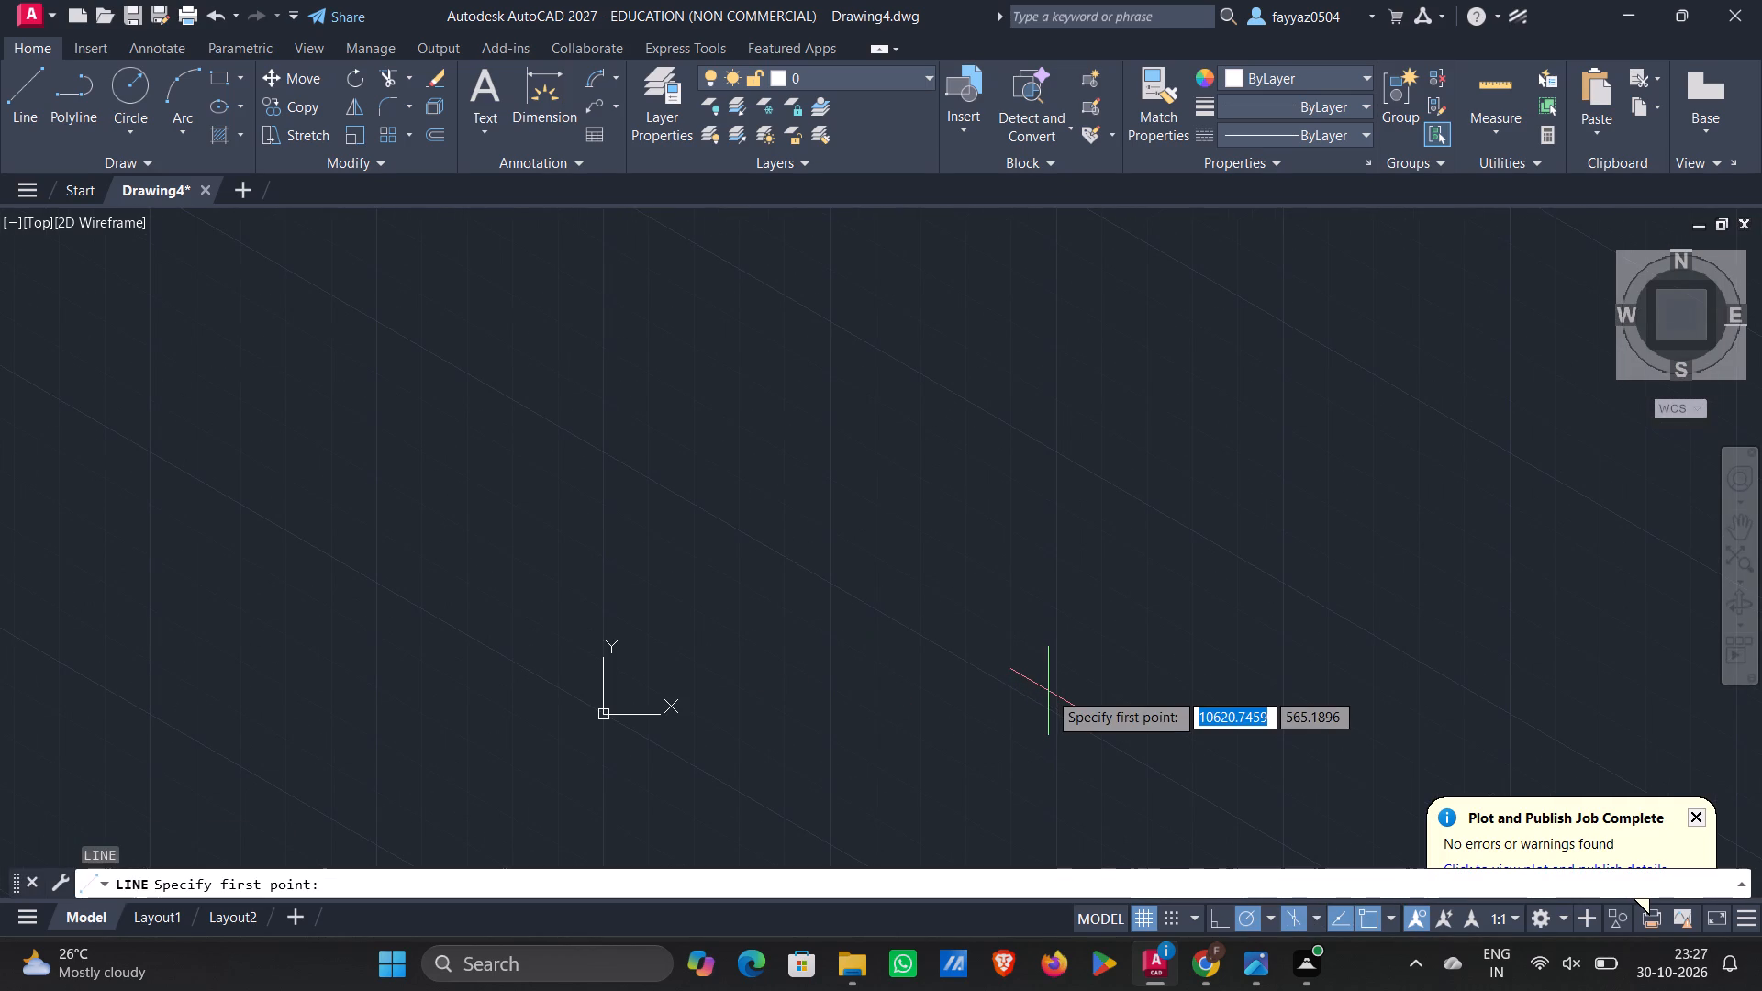
middle_click_drag(842, 622, 682, 678)
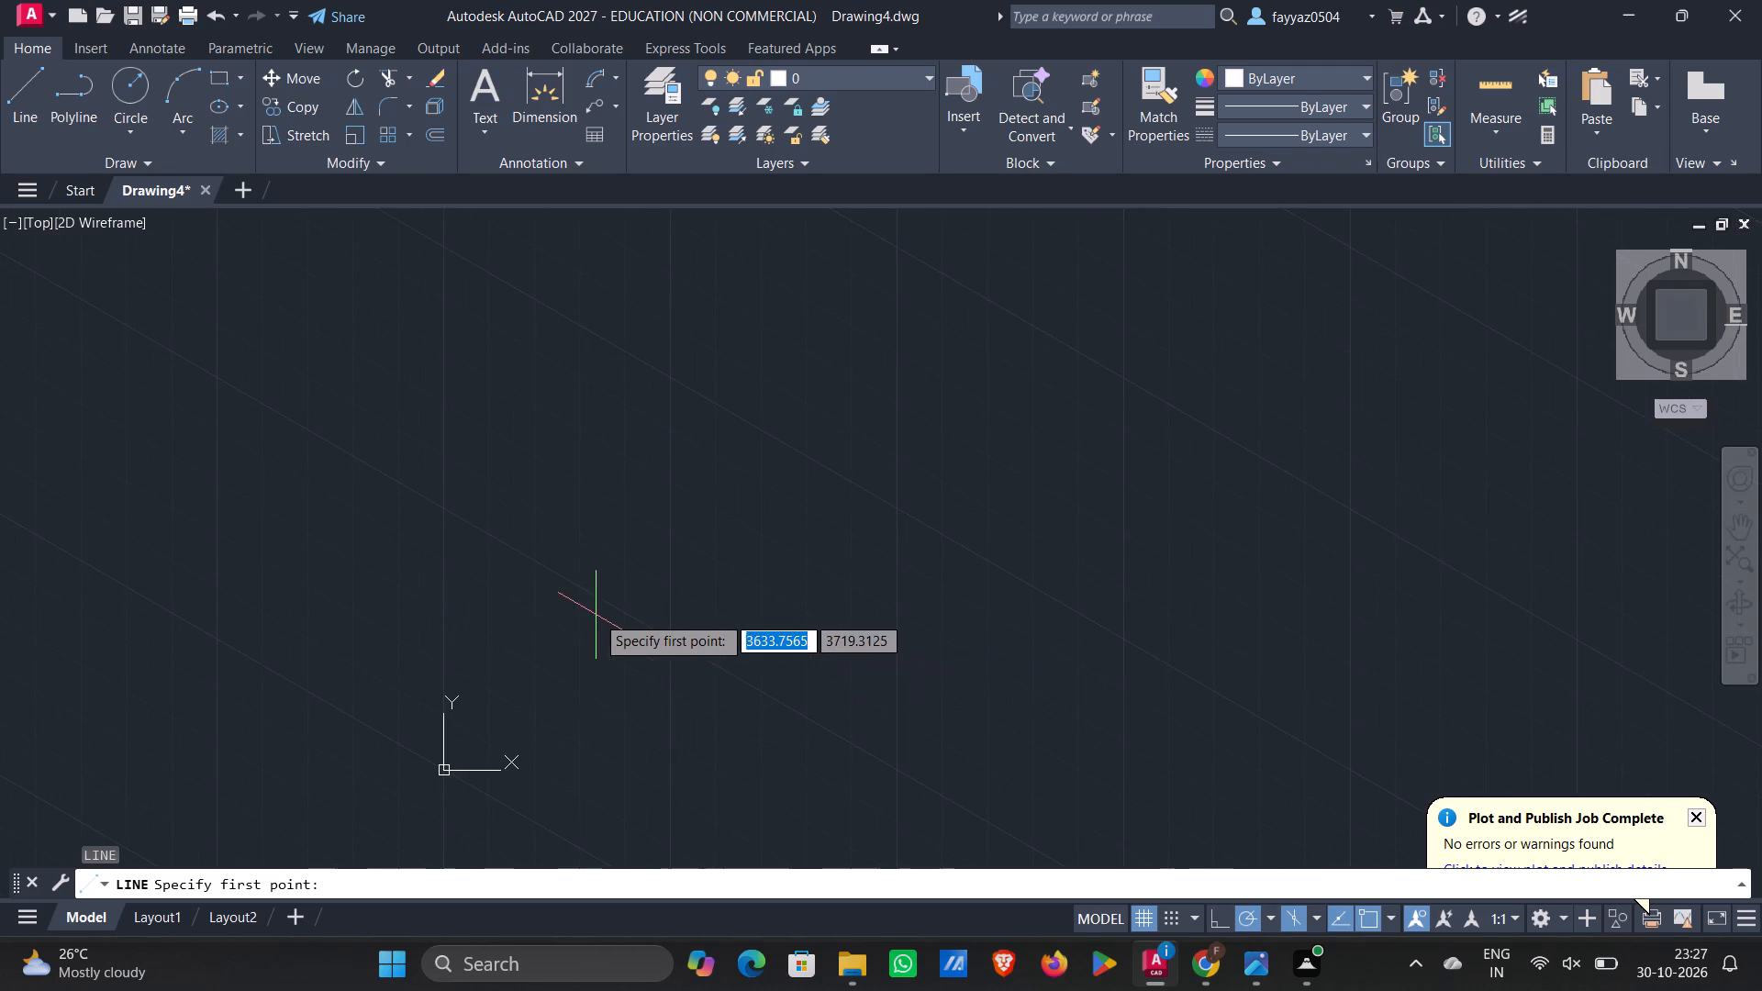
left_click(664, 642)
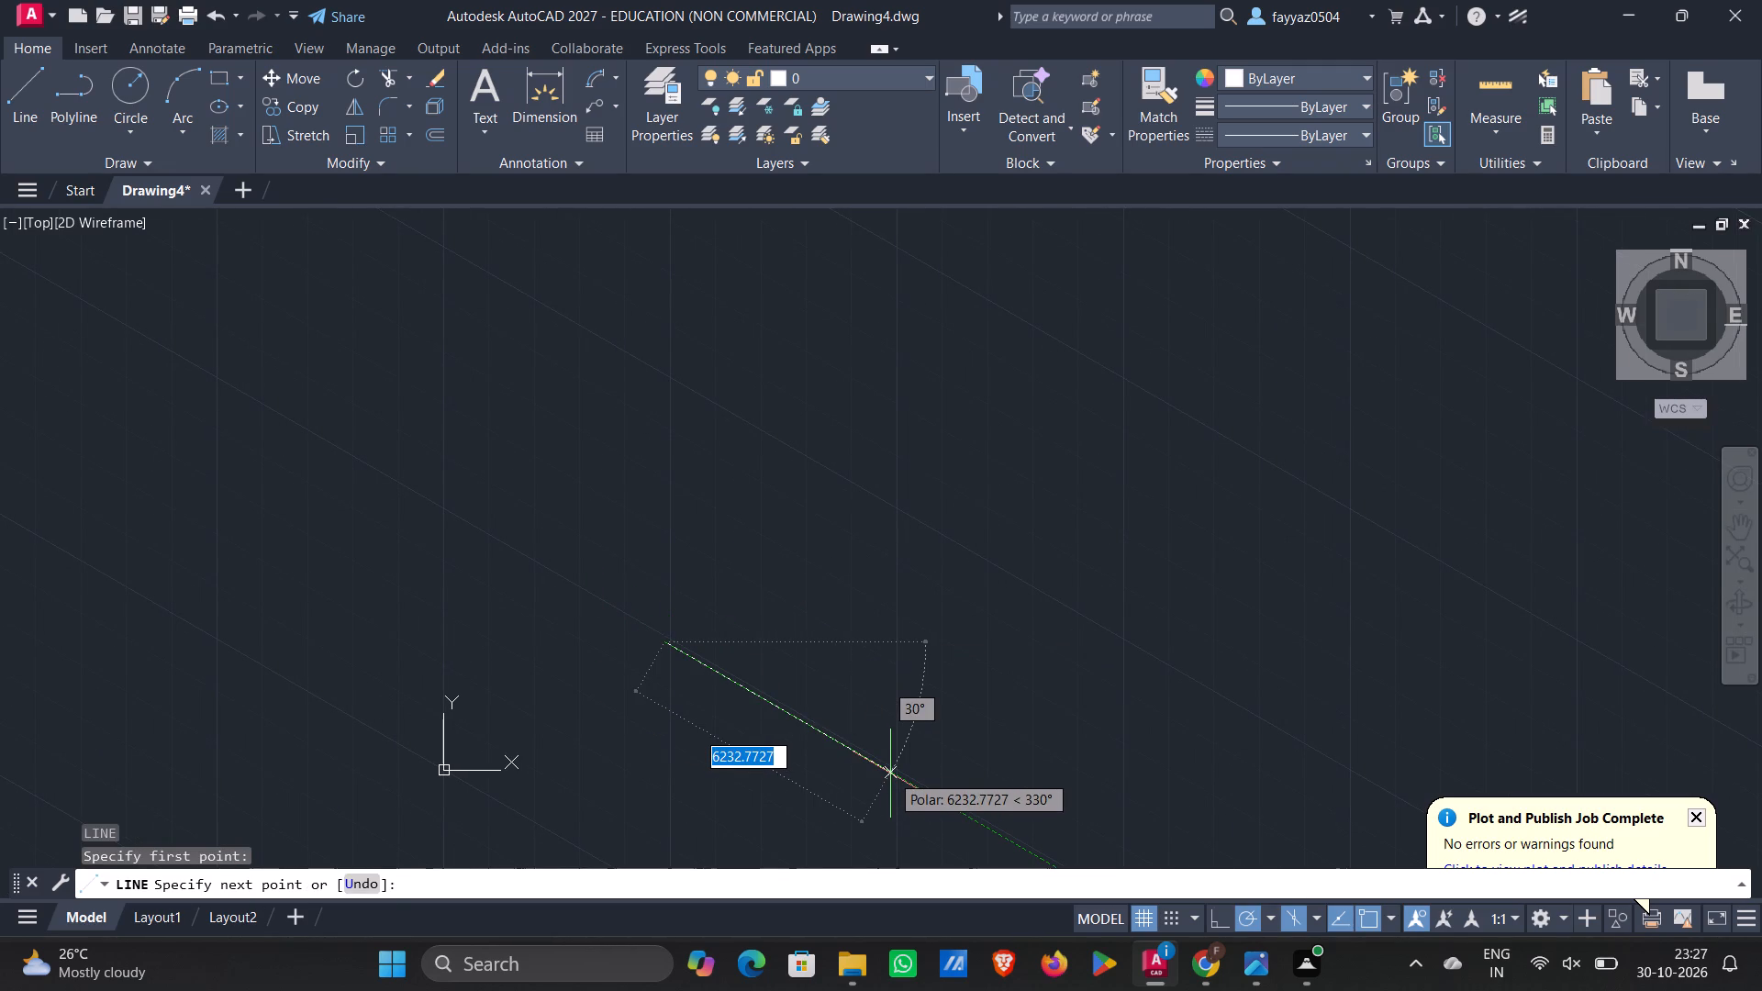
type("102")
key("Return")
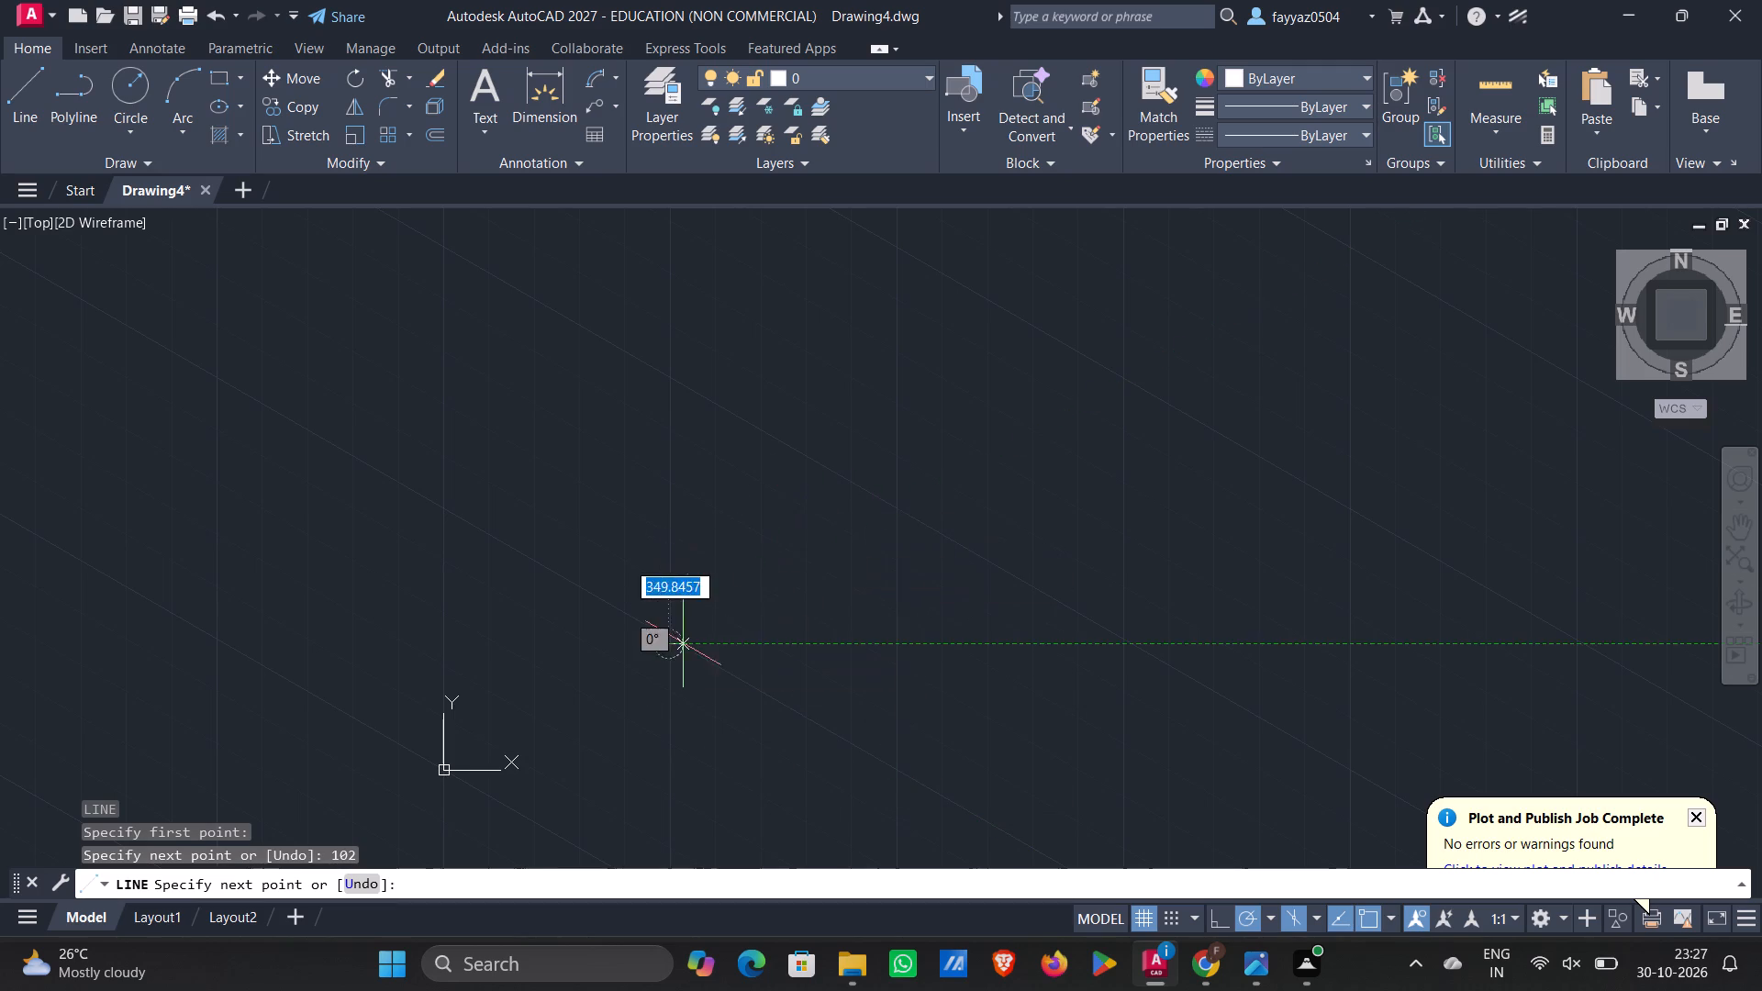
Continue the line from the base edge's end with segments of 70 at 30°, 32 vertically upward and 13 at 210°.
scroll(682, 643, "up", 6)
middle_click_drag(531, 665, 1118, 677)
scroll(1068, 610, "up", 2)
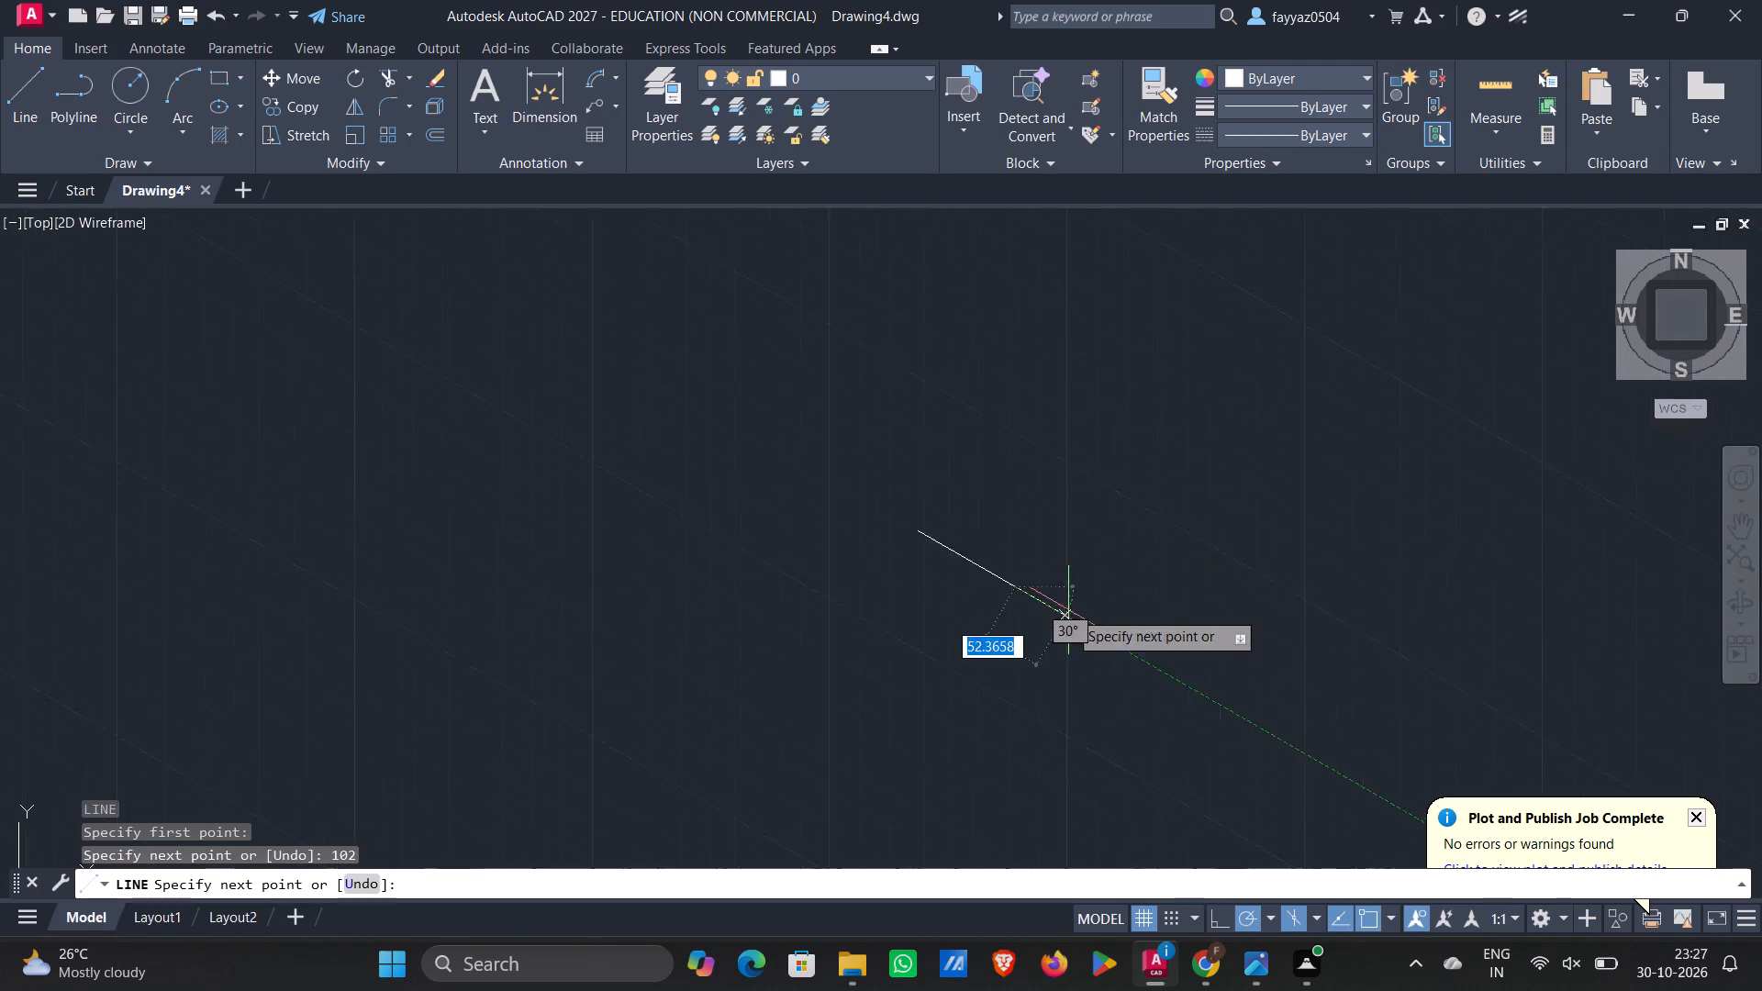
middle_click_drag(974, 565, 974, 703)
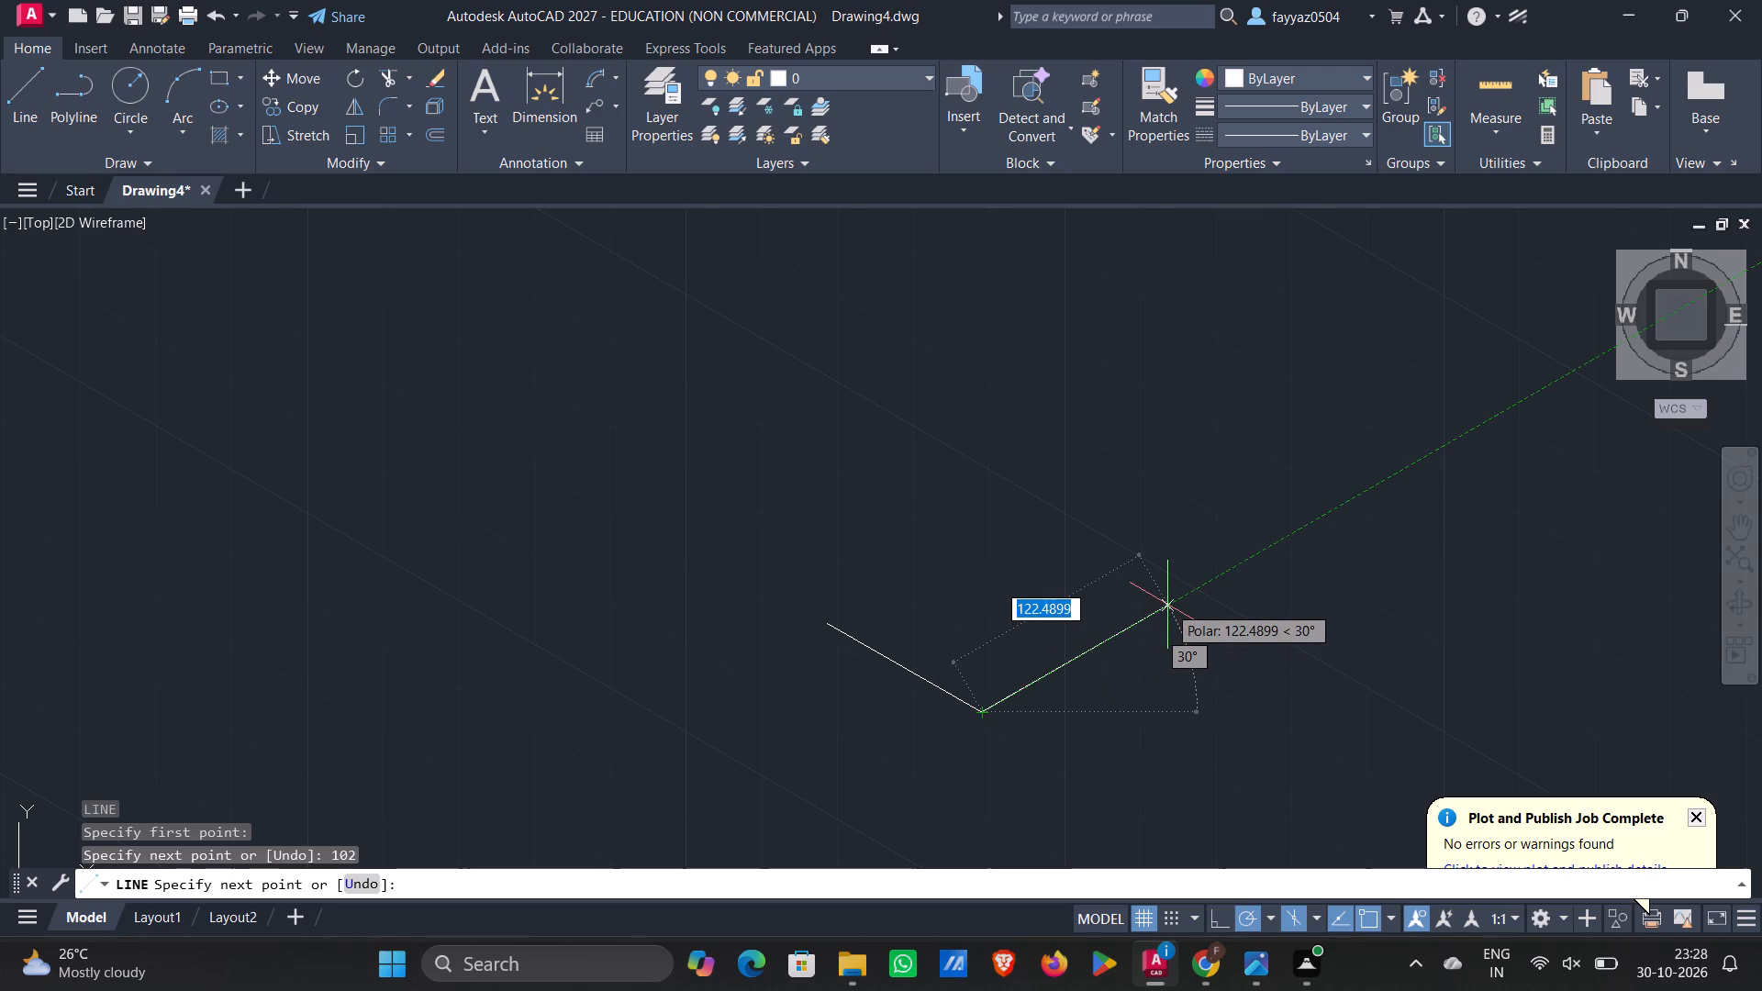
type("70")
key("Return")
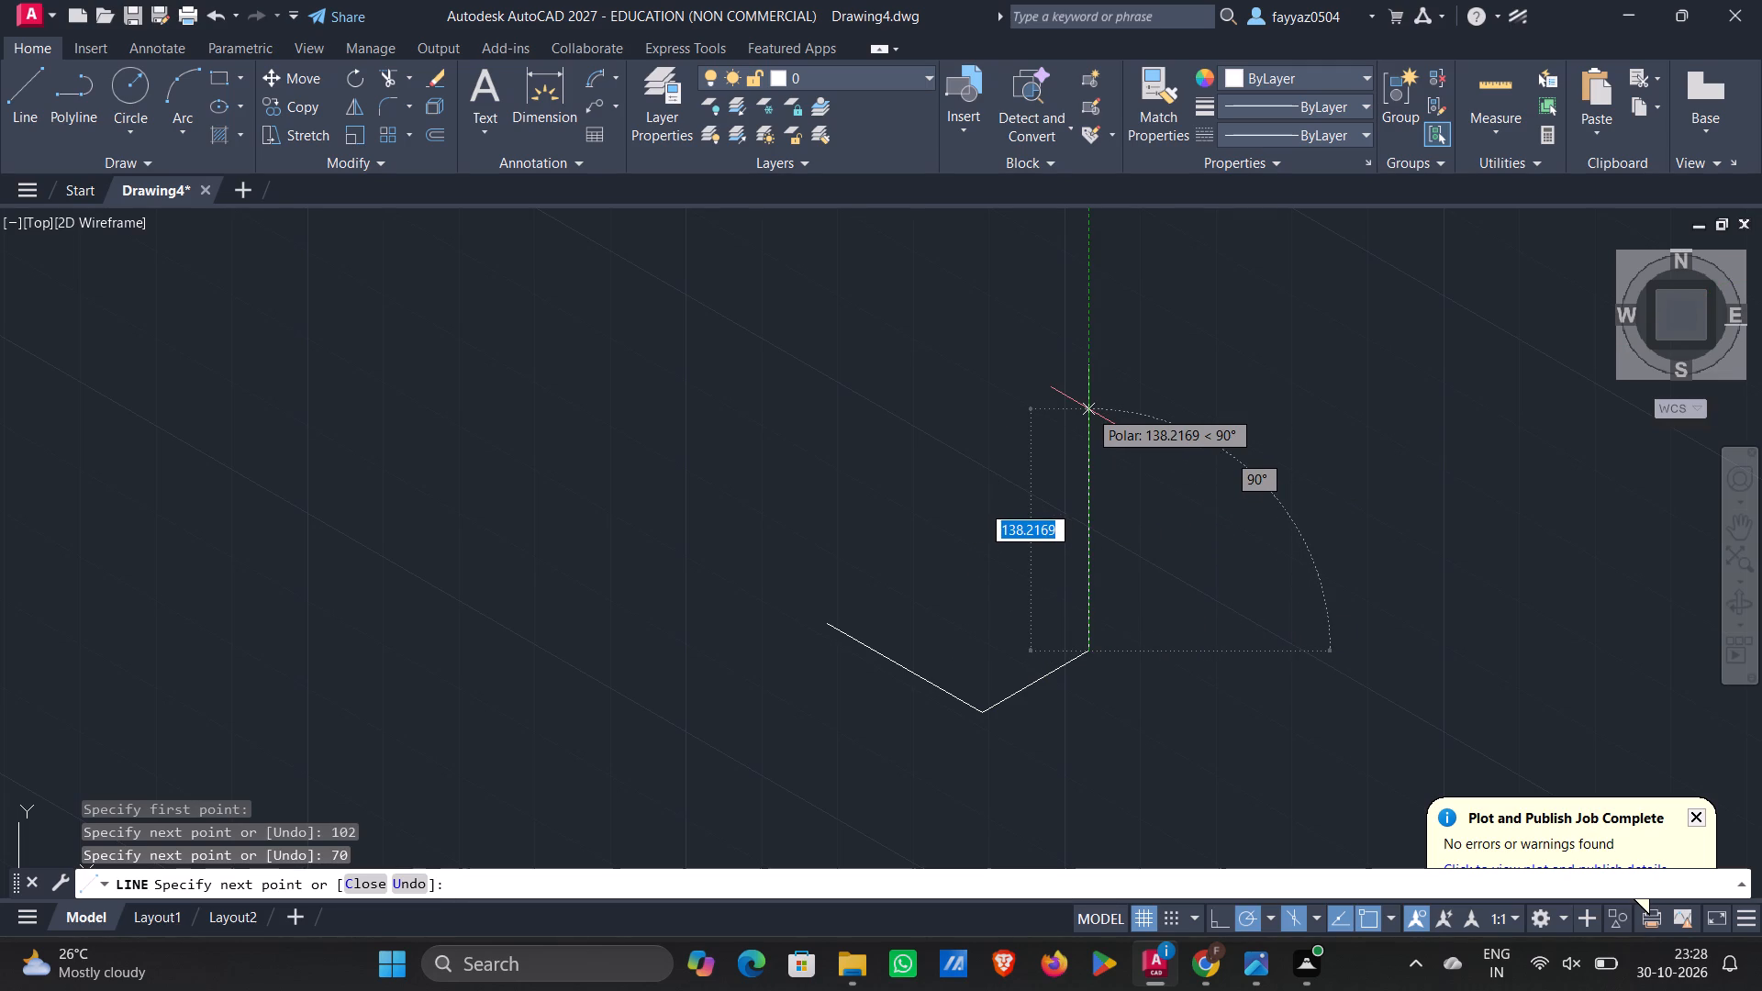
type("32")
key("Return")
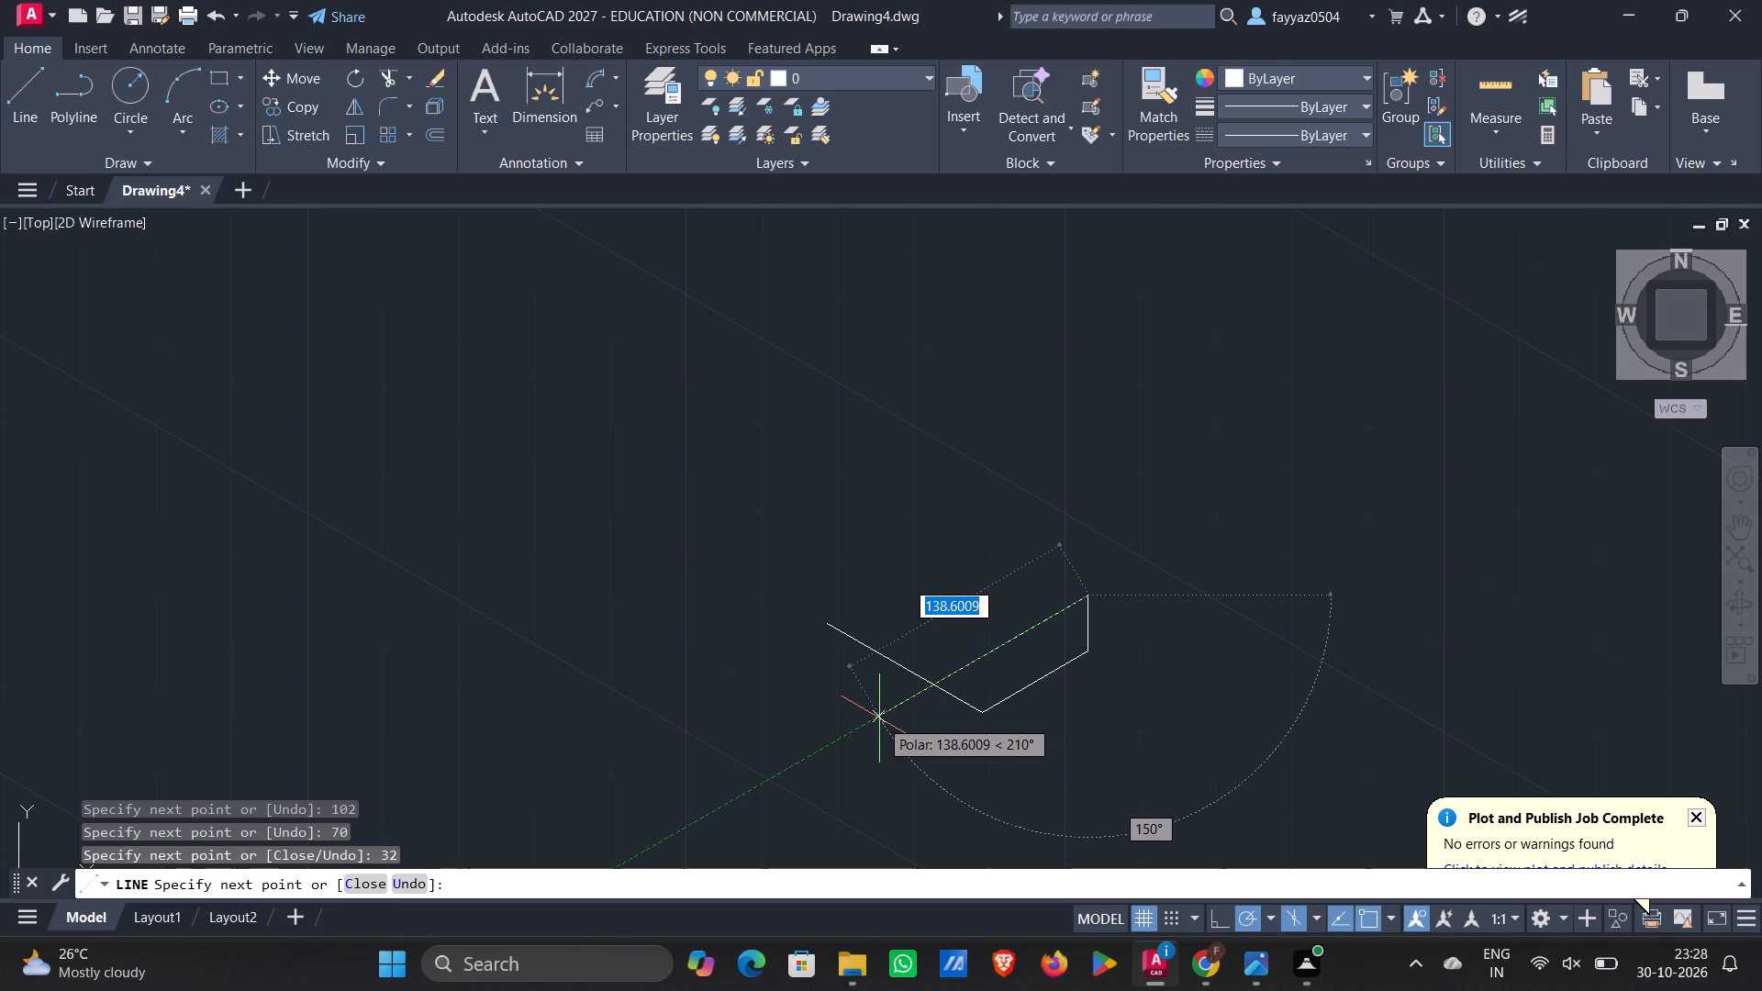
type("13")
key("Return")
Calculate 48-13 with the QuickCalc calculator and close it.
scroll(1046, 781, "down", 1)
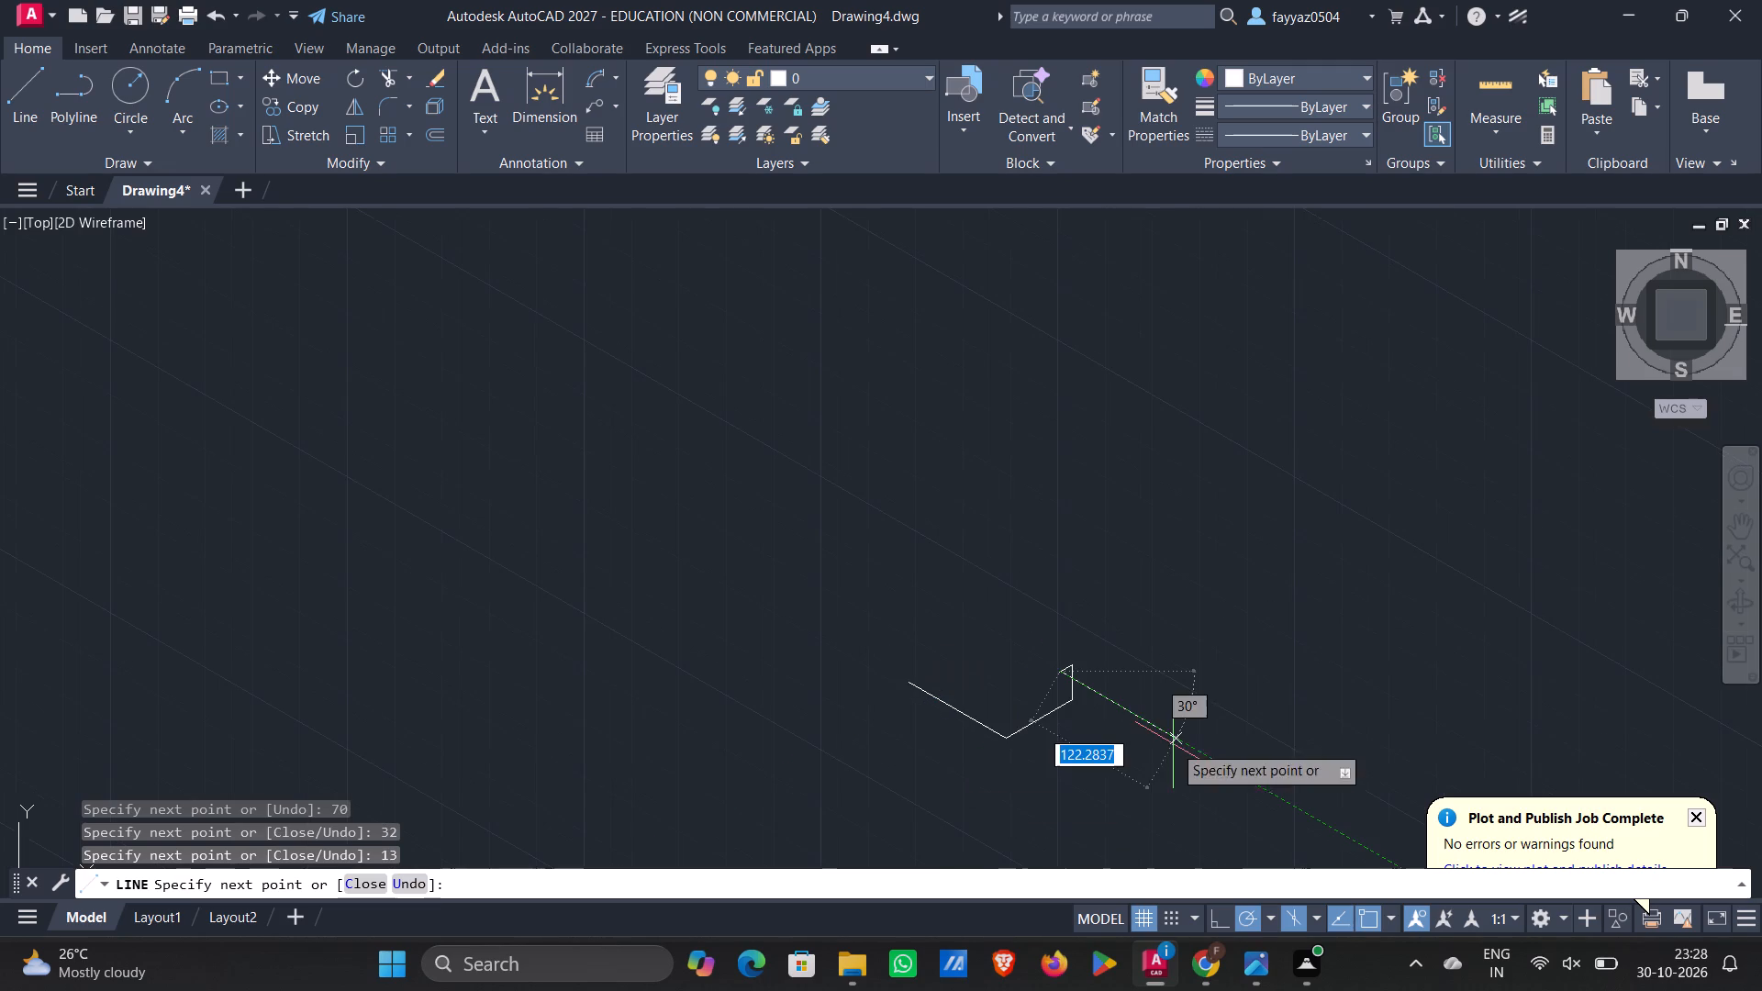
middle_click_drag(1060, 704, 1020, 558)
scroll(1001, 555, "up", 1)
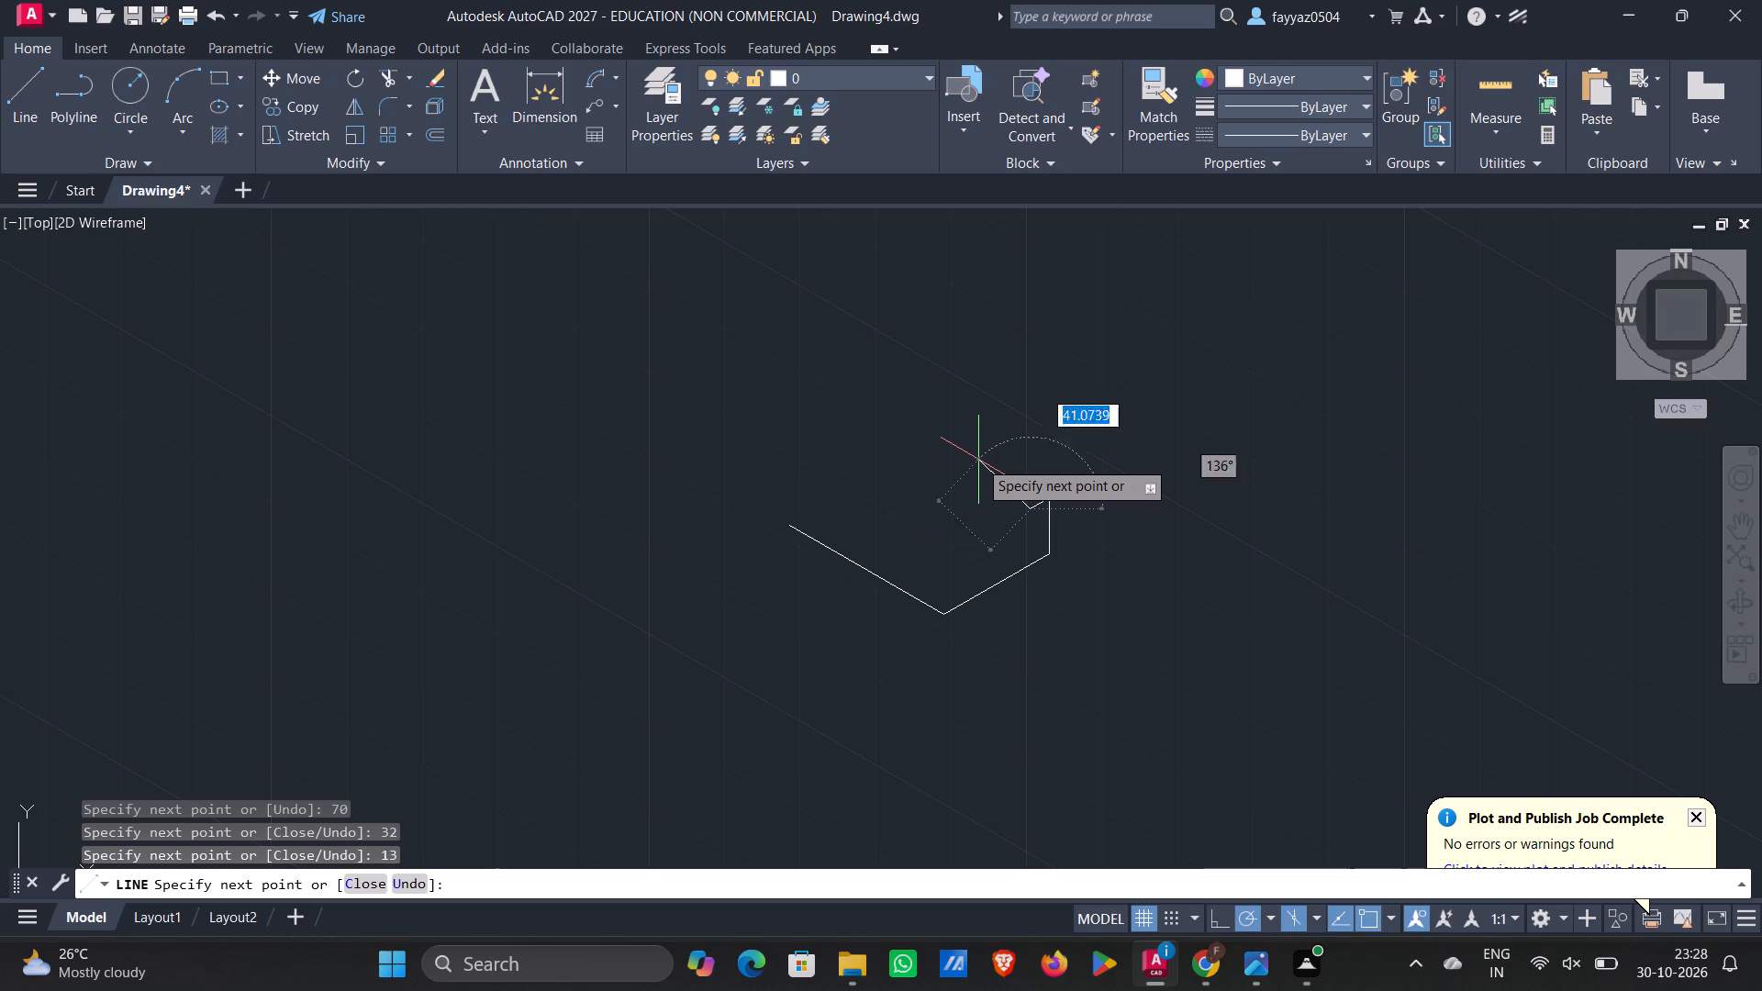
left_click(1545, 127)
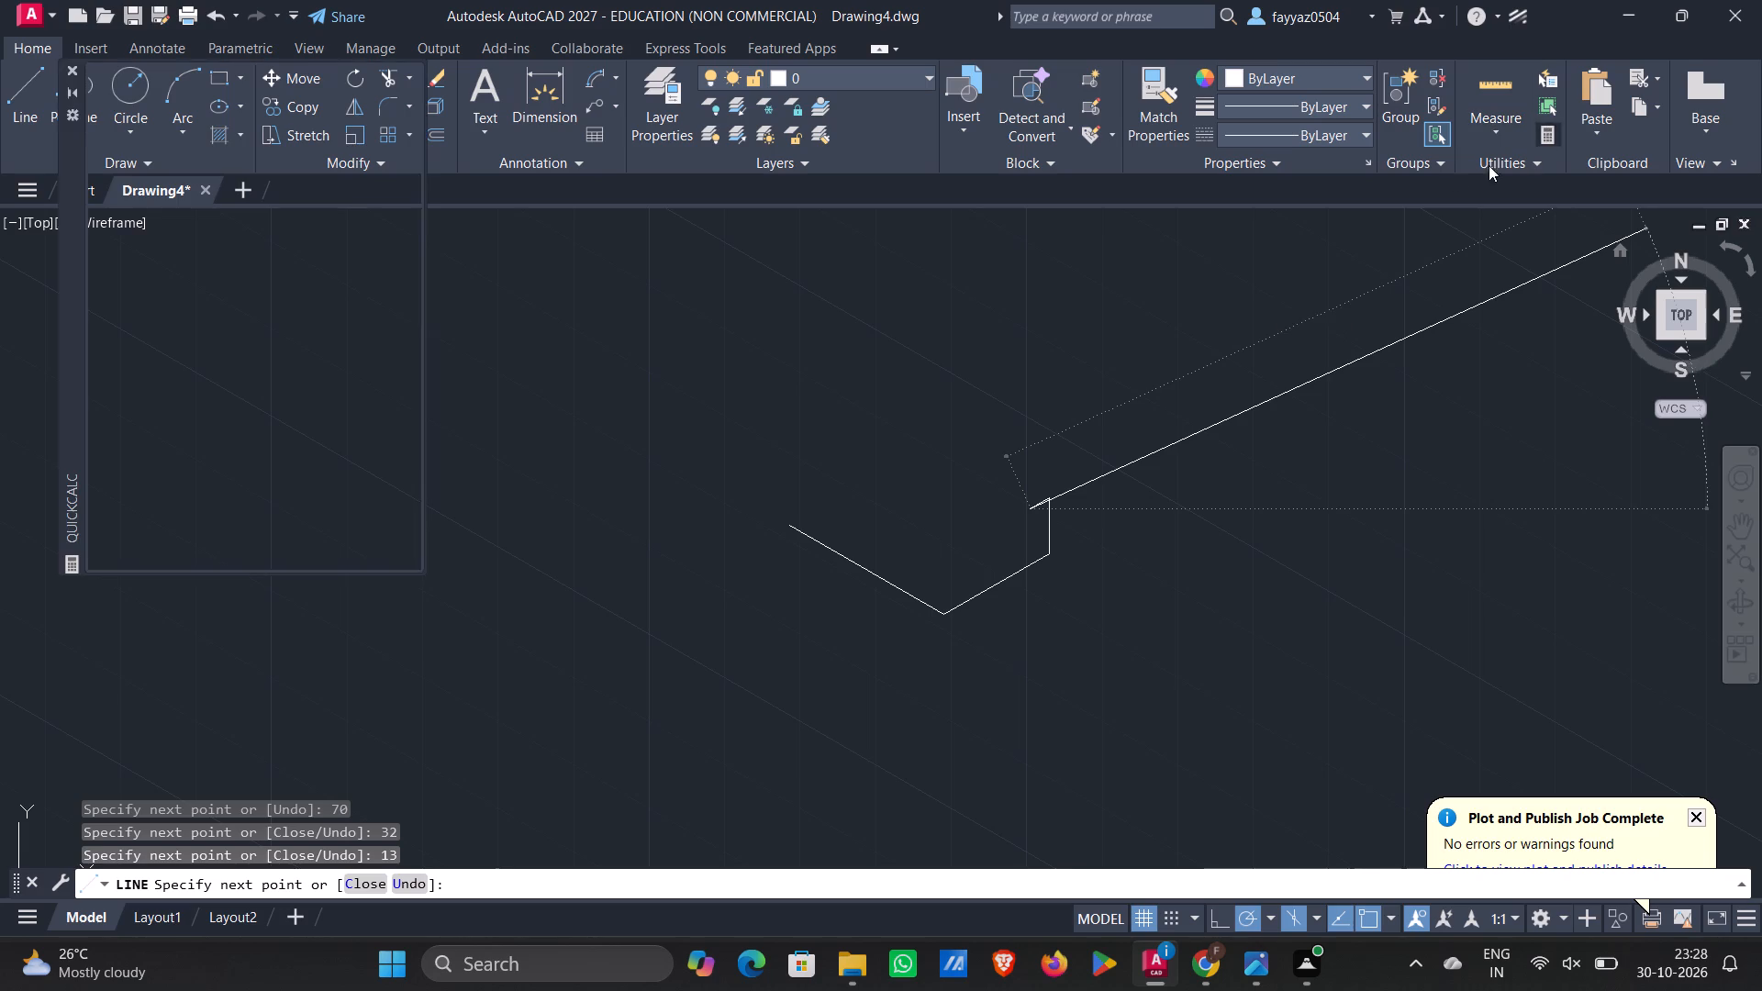
left_click(141, 363)
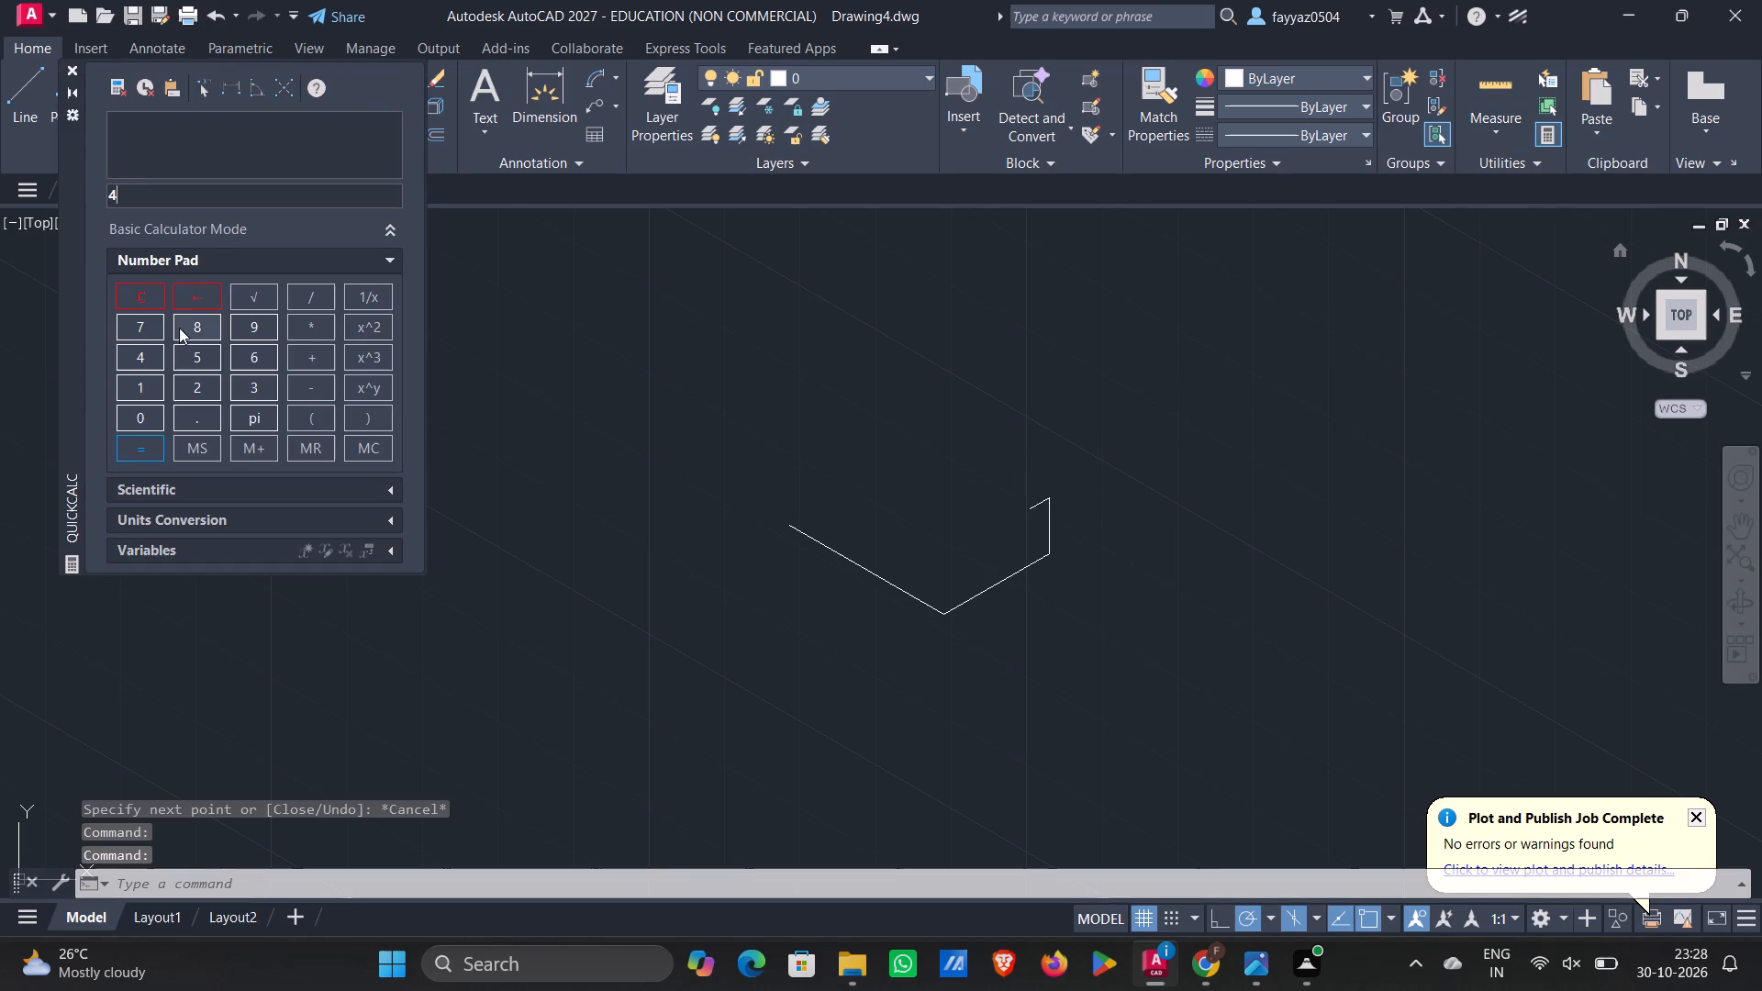
left_click(185, 327)
left_click(317, 389)
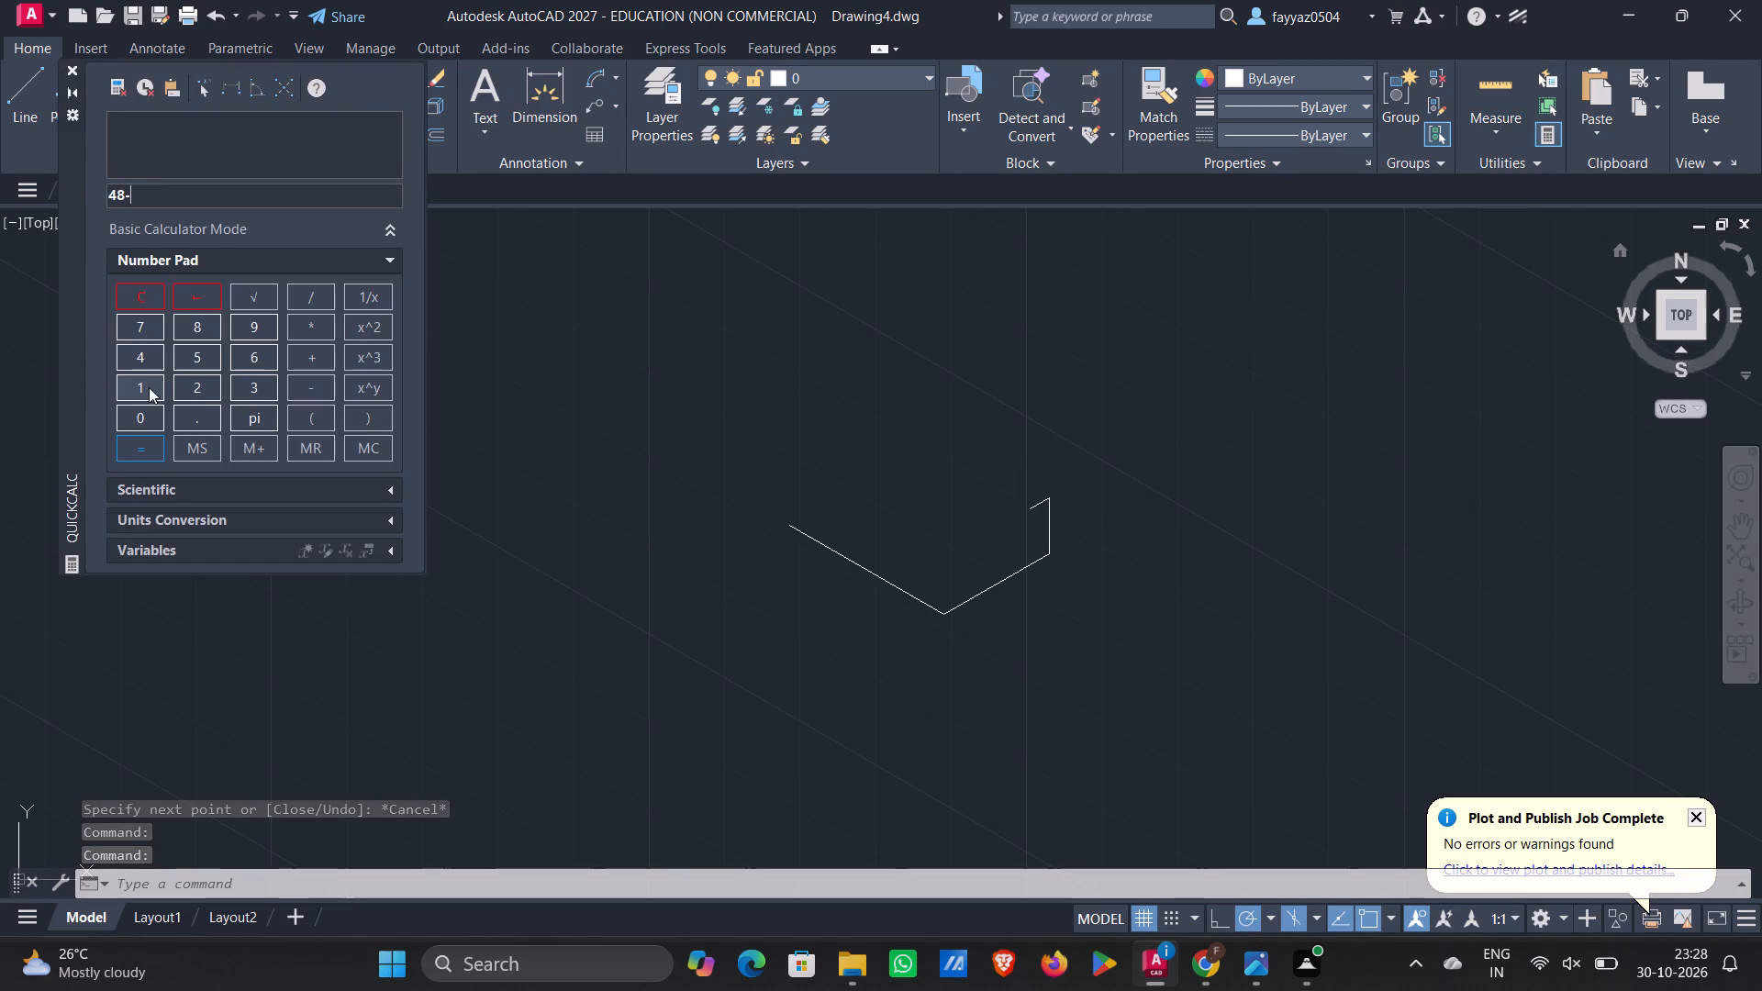
left_click(146, 386)
left_click(262, 389)
left_click(139, 447)
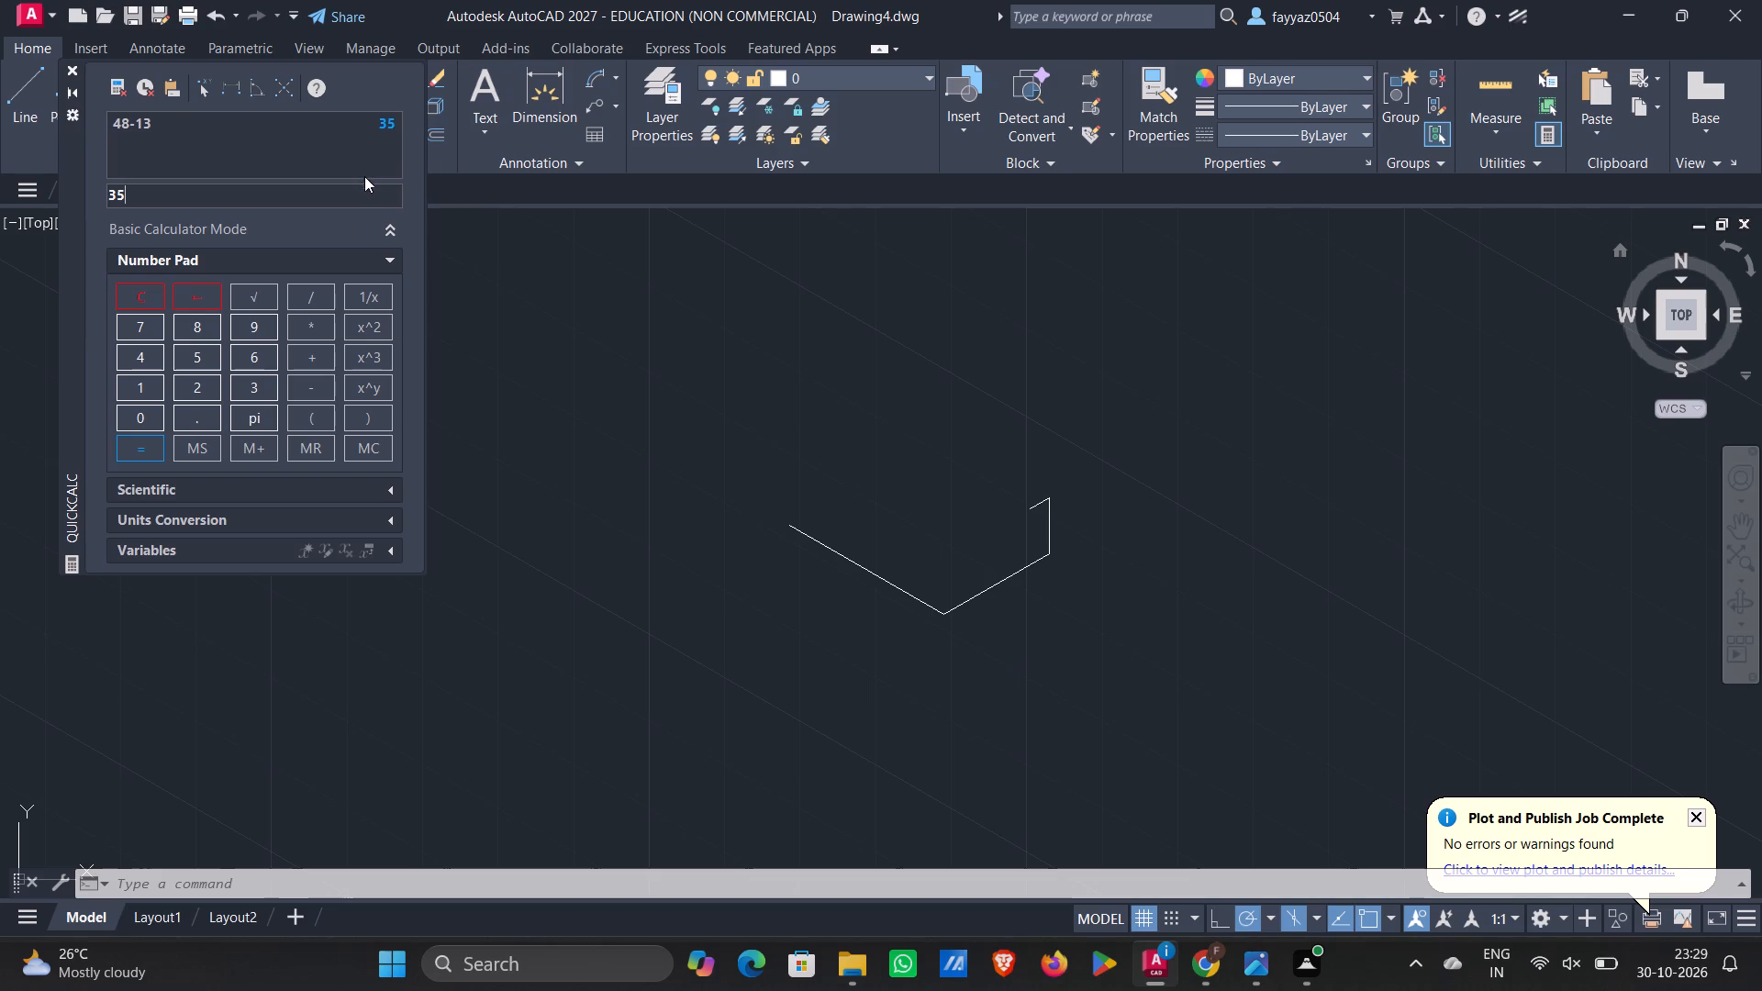
left_click(67, 68)
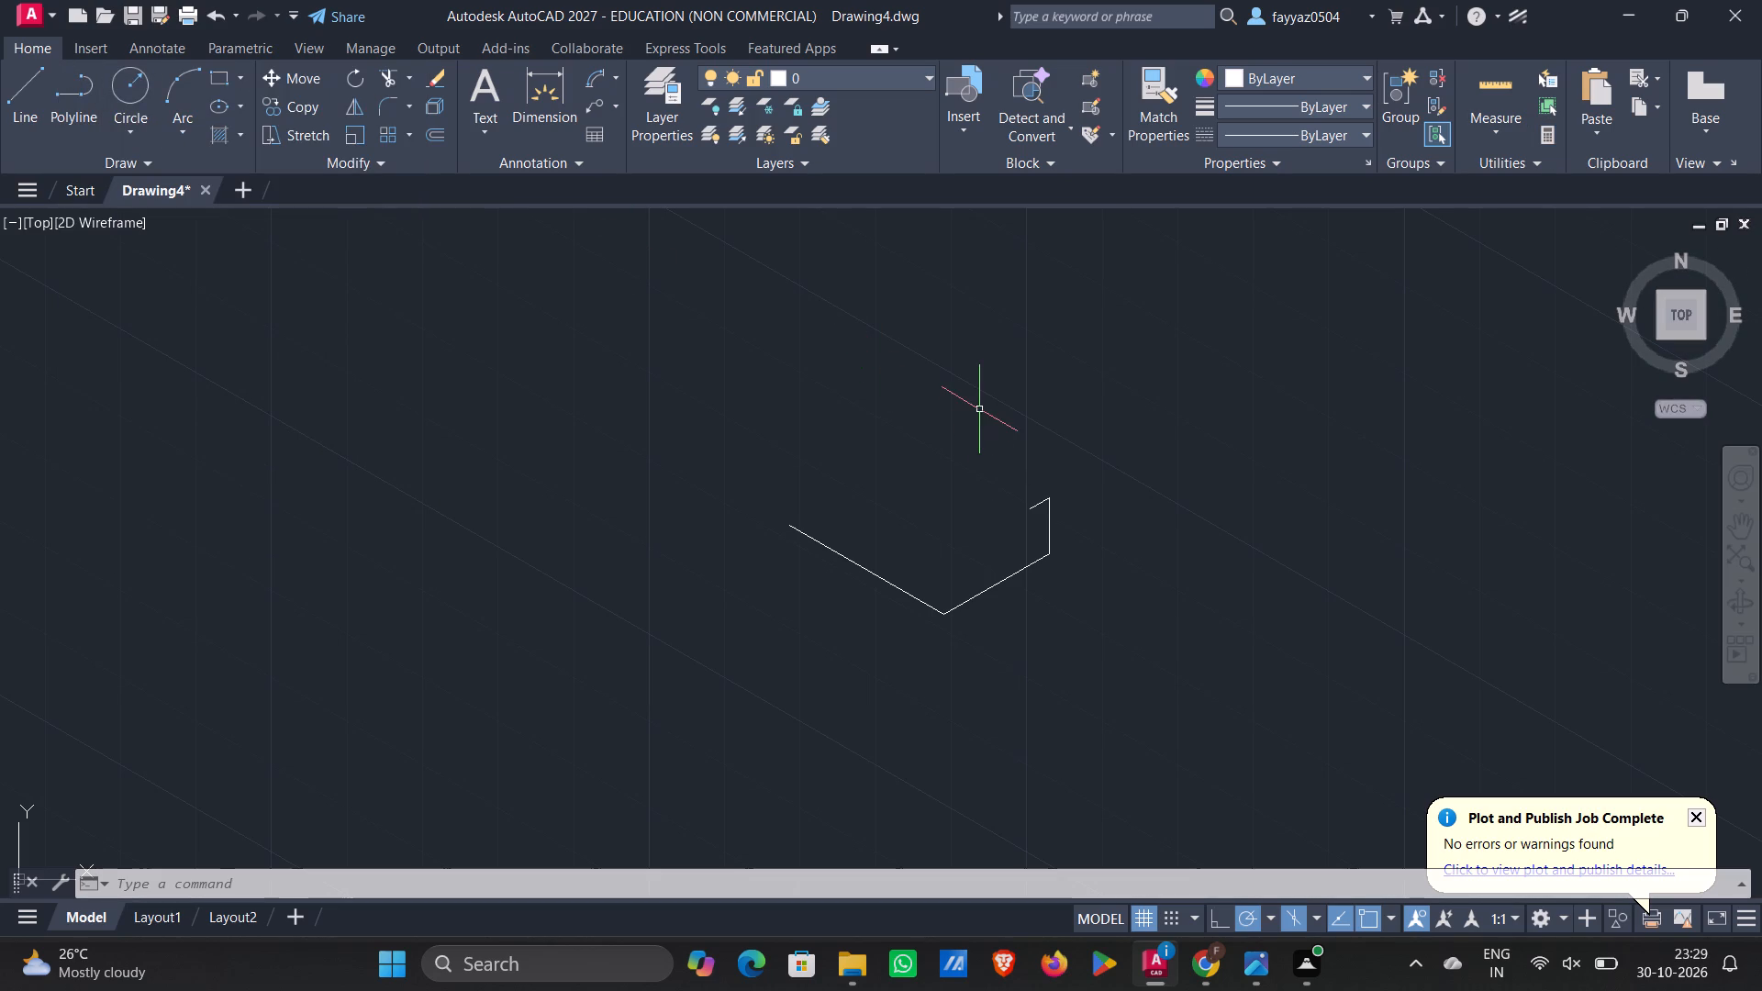
Draw a 35-unit line at 210° from the free end of the 13-unit segment.
key("l")
key("Return")
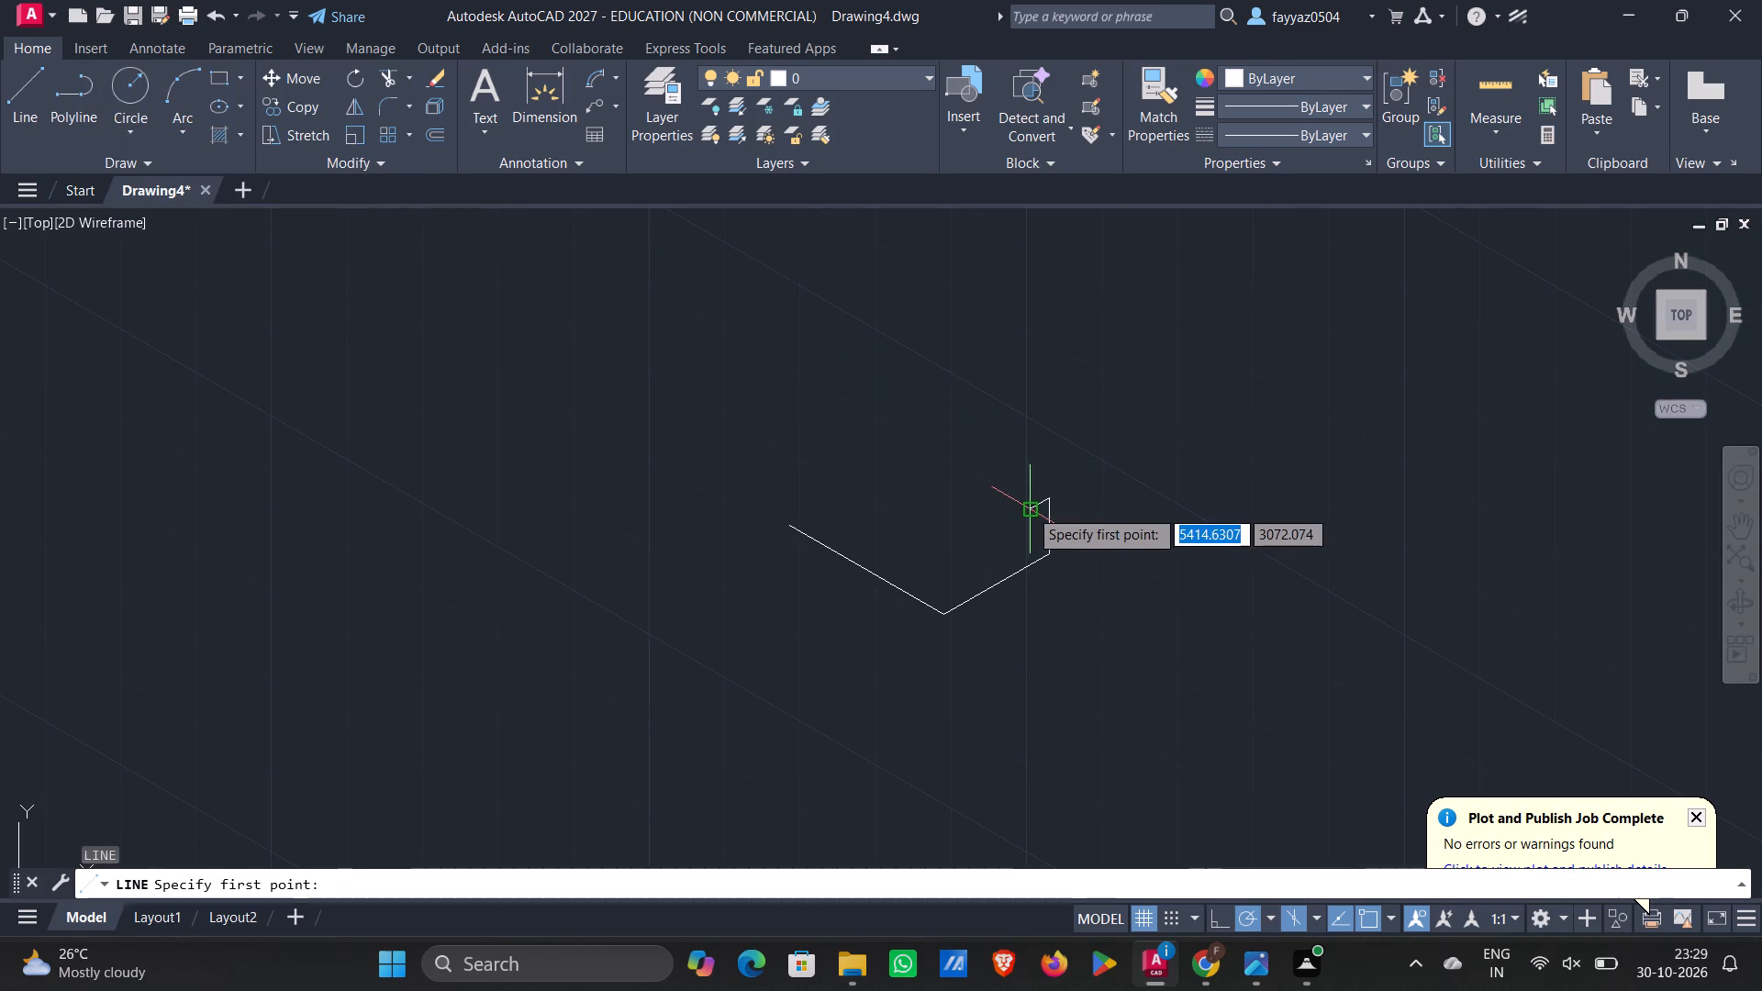
left_click(1029, 508)
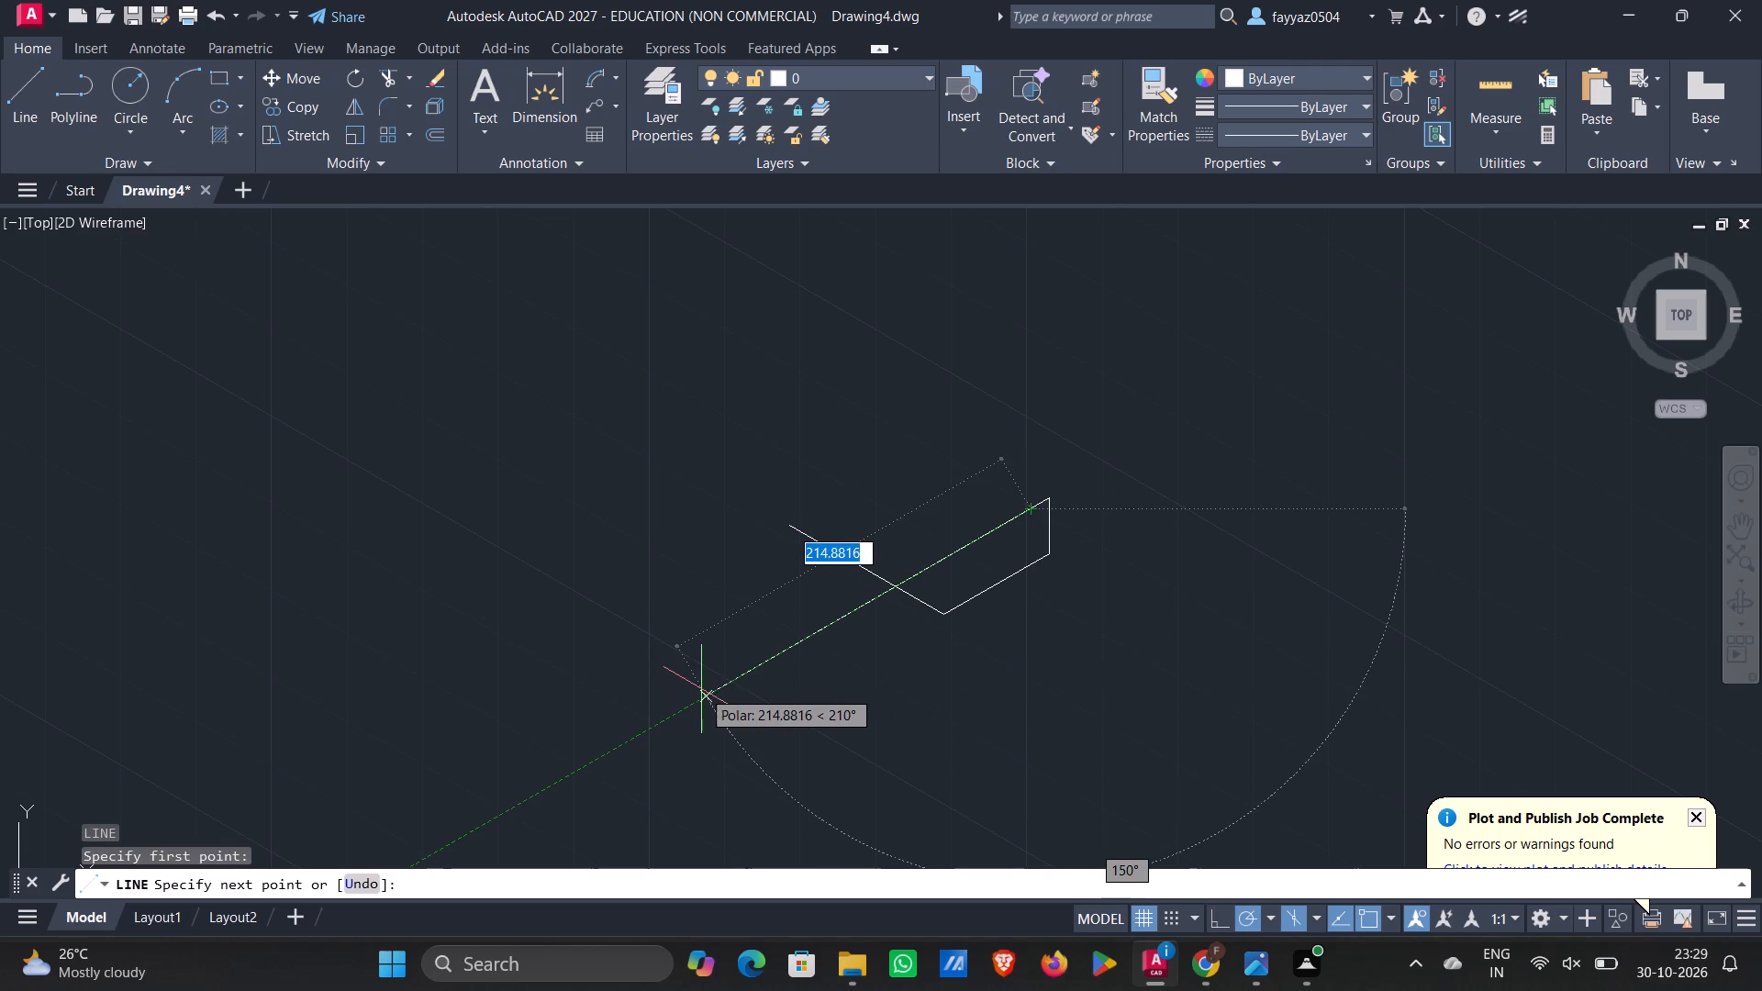
type("35")
key("Return")
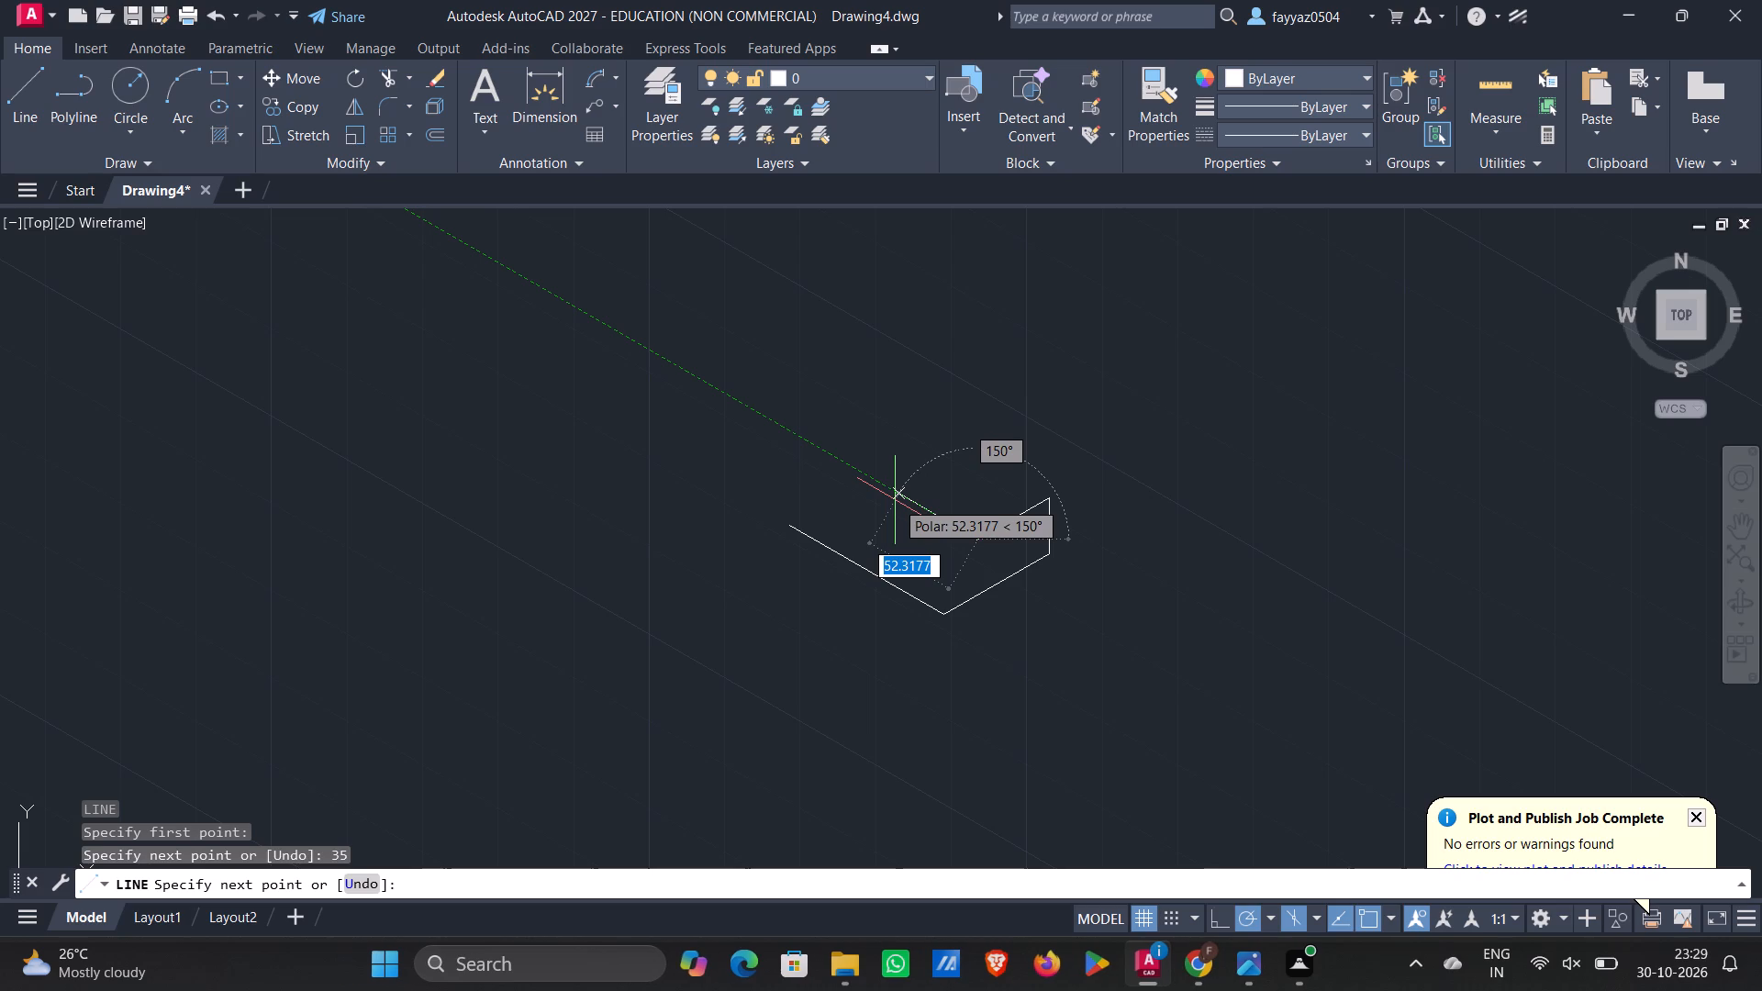
Continue the line 22 at 150° and 35 at 30°, closing the top face where the 13- and 35-unit segments meet.
type("22")
key("Return")
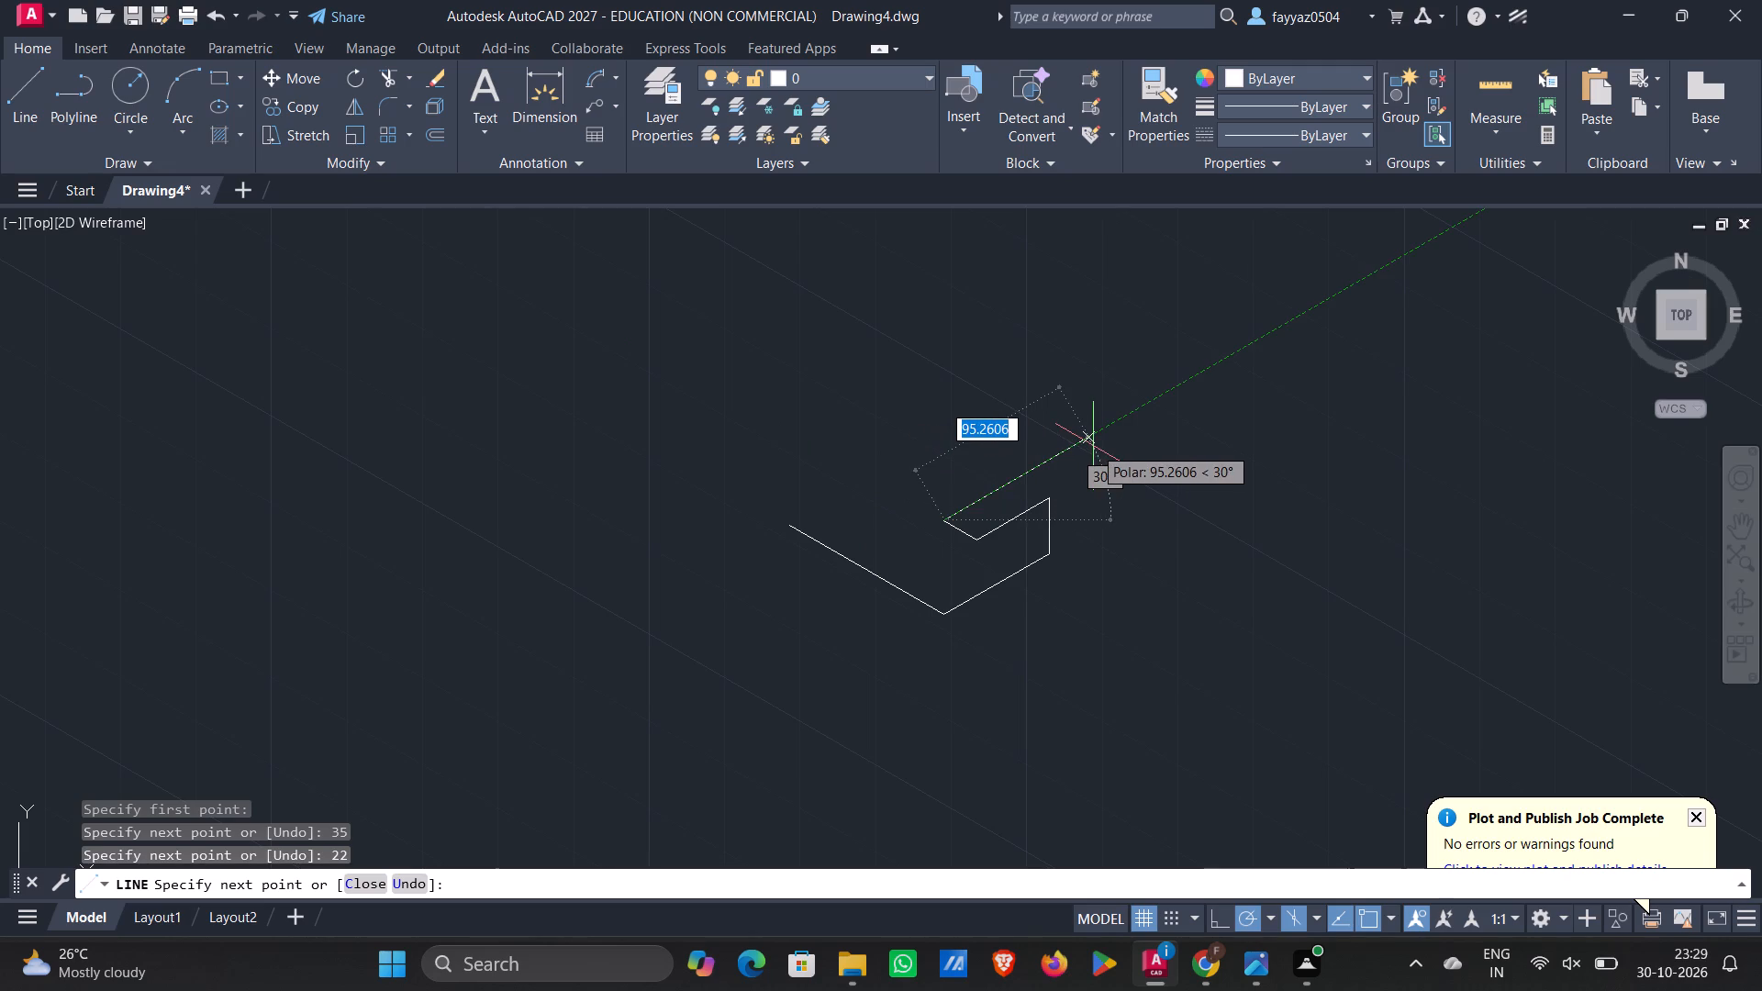
type("35")
key("Return")
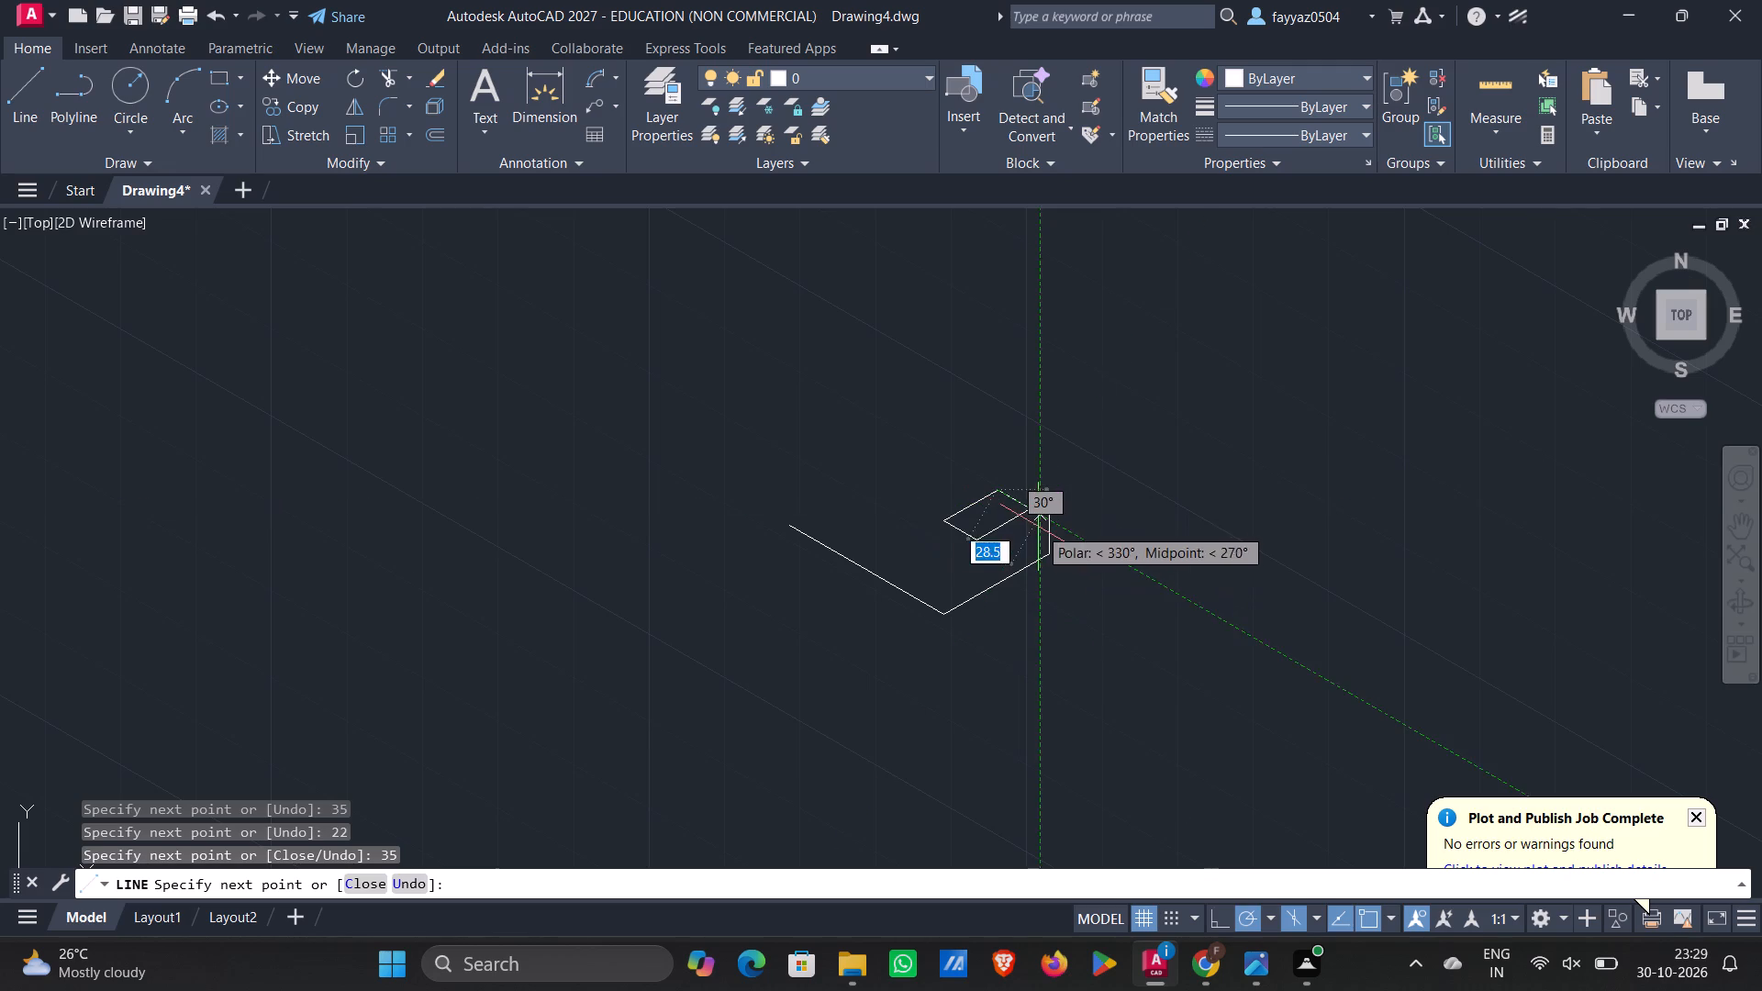
scroll(1024, 515, "up", 6)
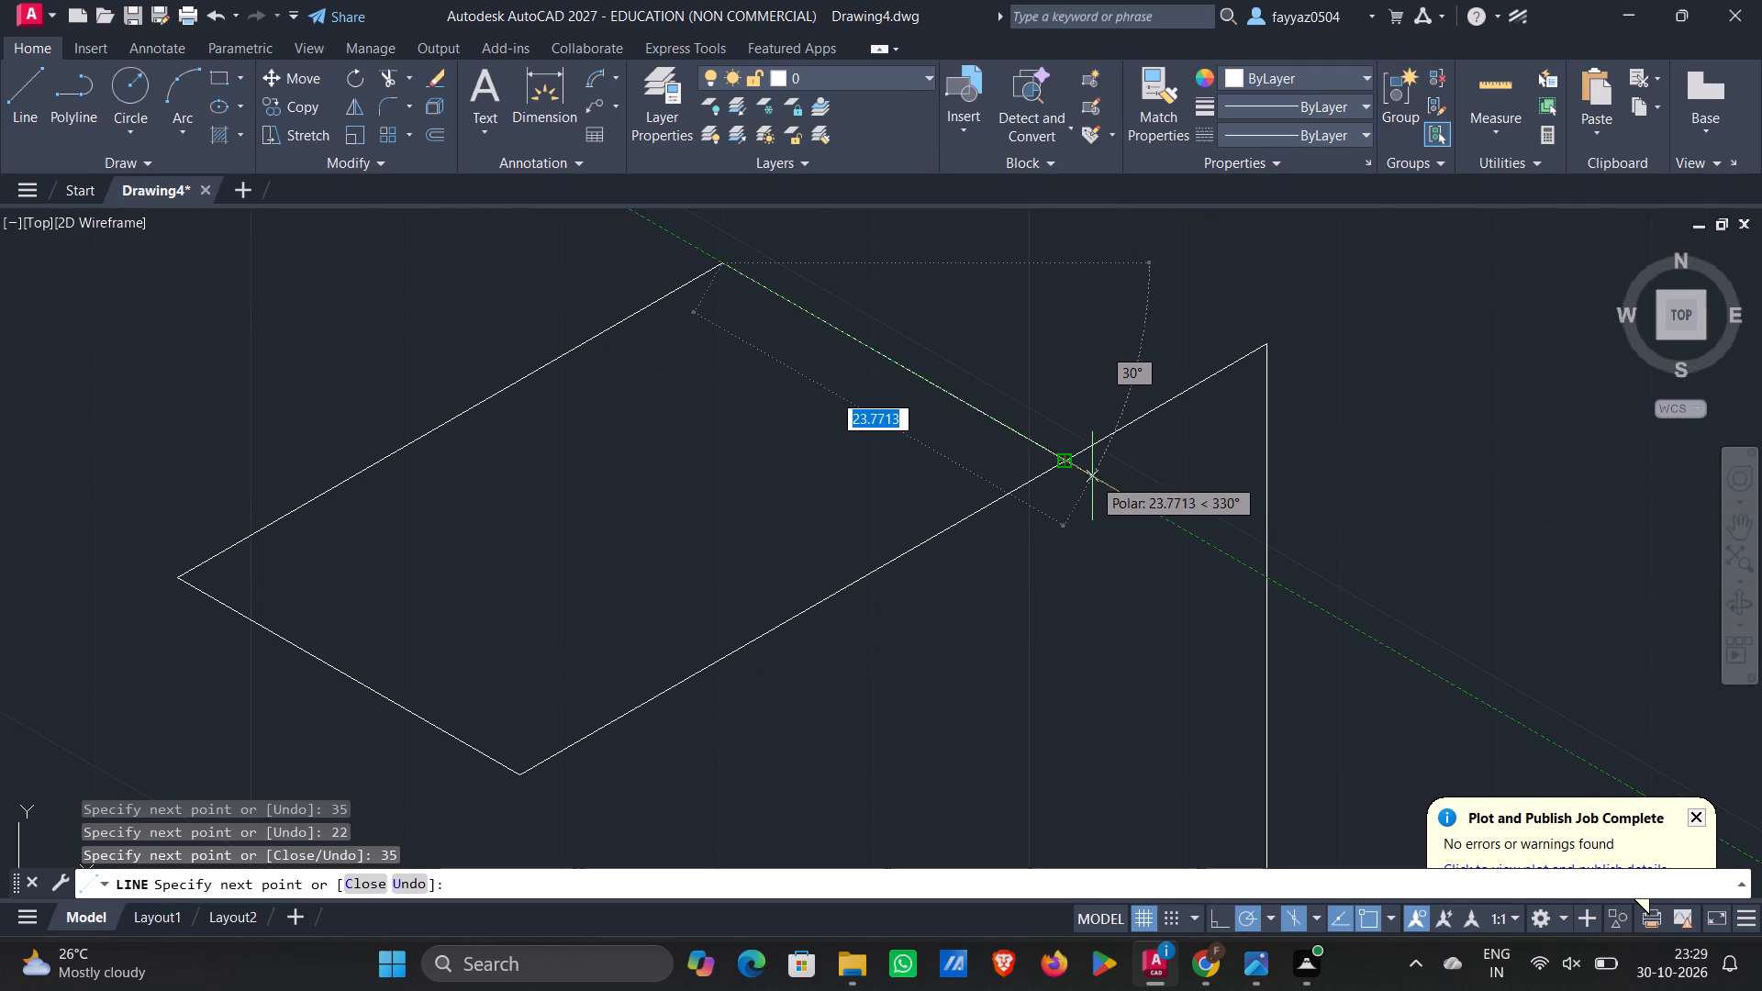
left_click(1067, 462)
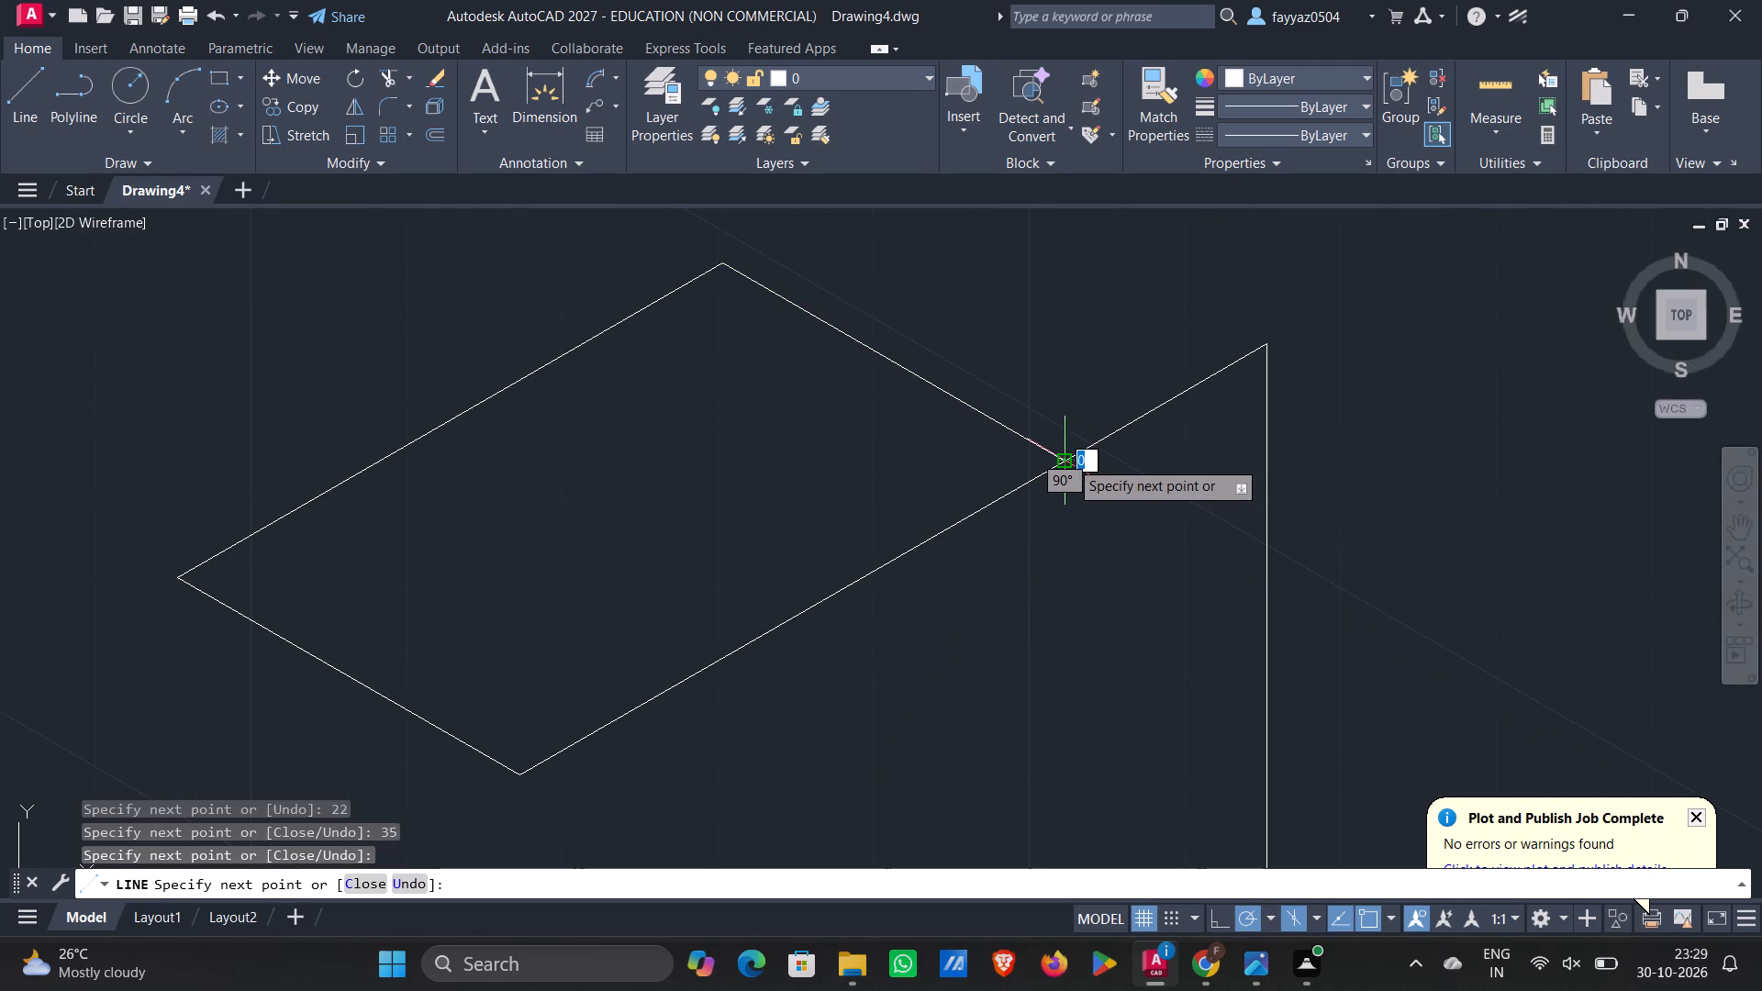
key("Escape")
From the lowest base corner, draw 13 vertically upward and 22 at 150°, ending at the top face's nearest left corner.
scroll(1069, 460, "down", 3)
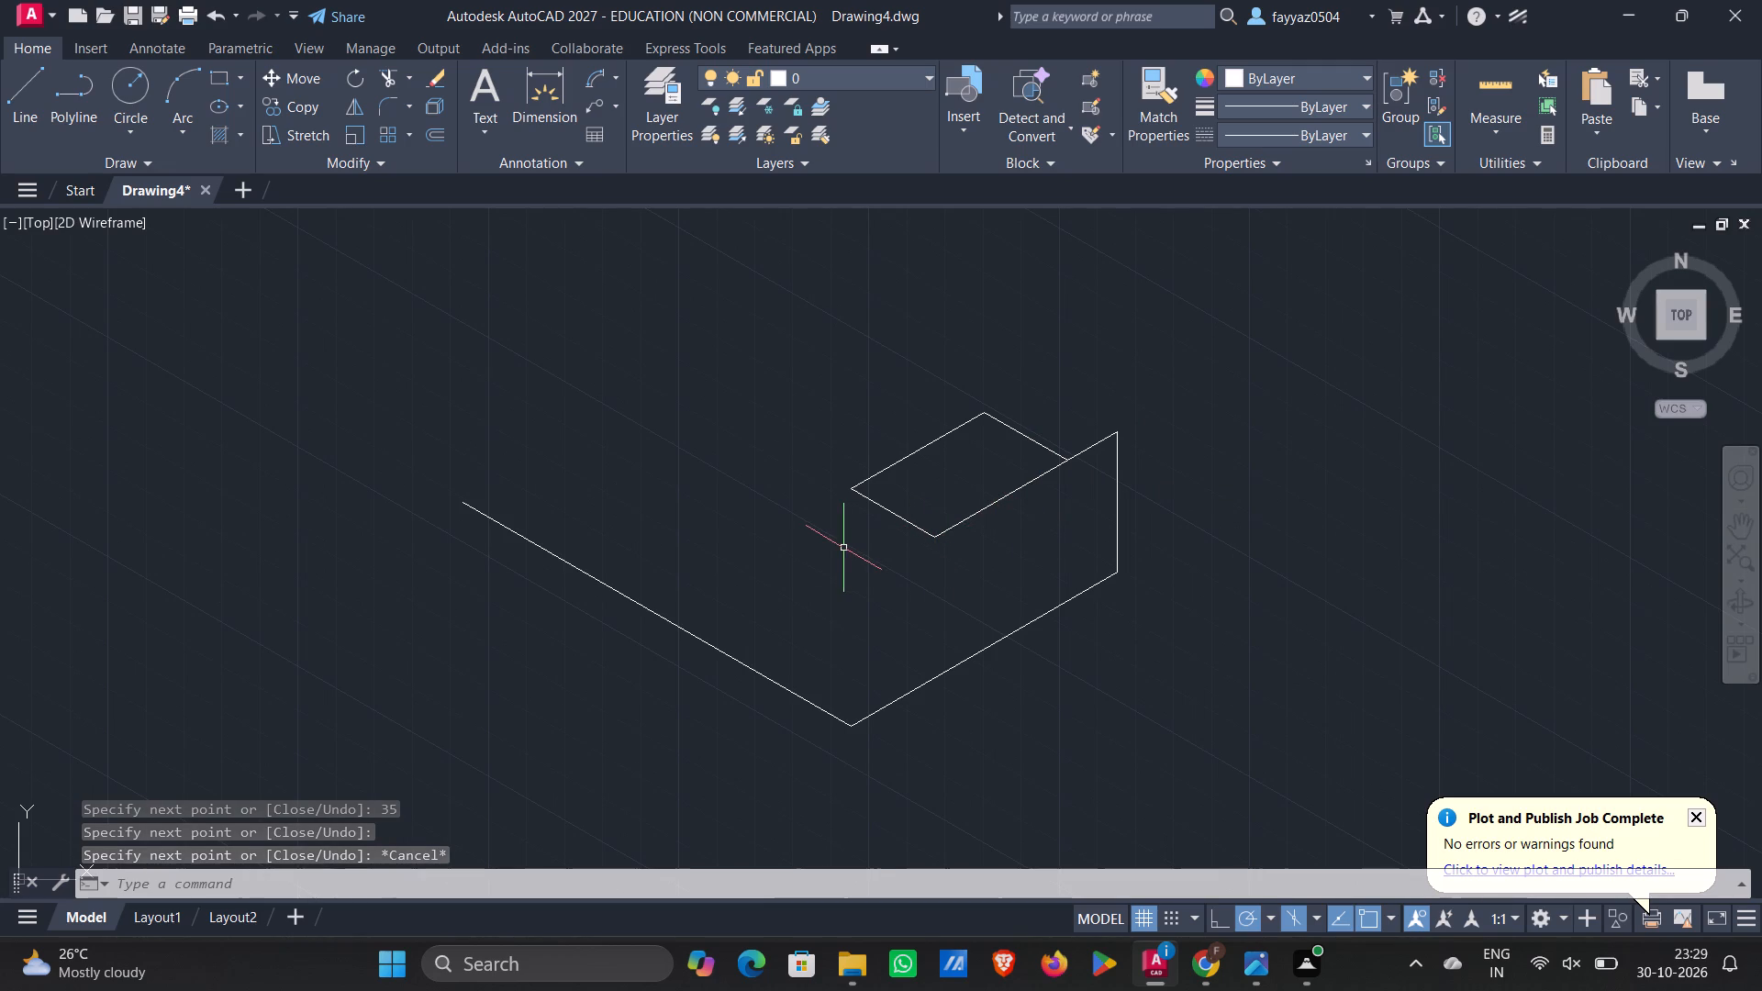
middle_click(892, 587)
middle_click(900, 597)
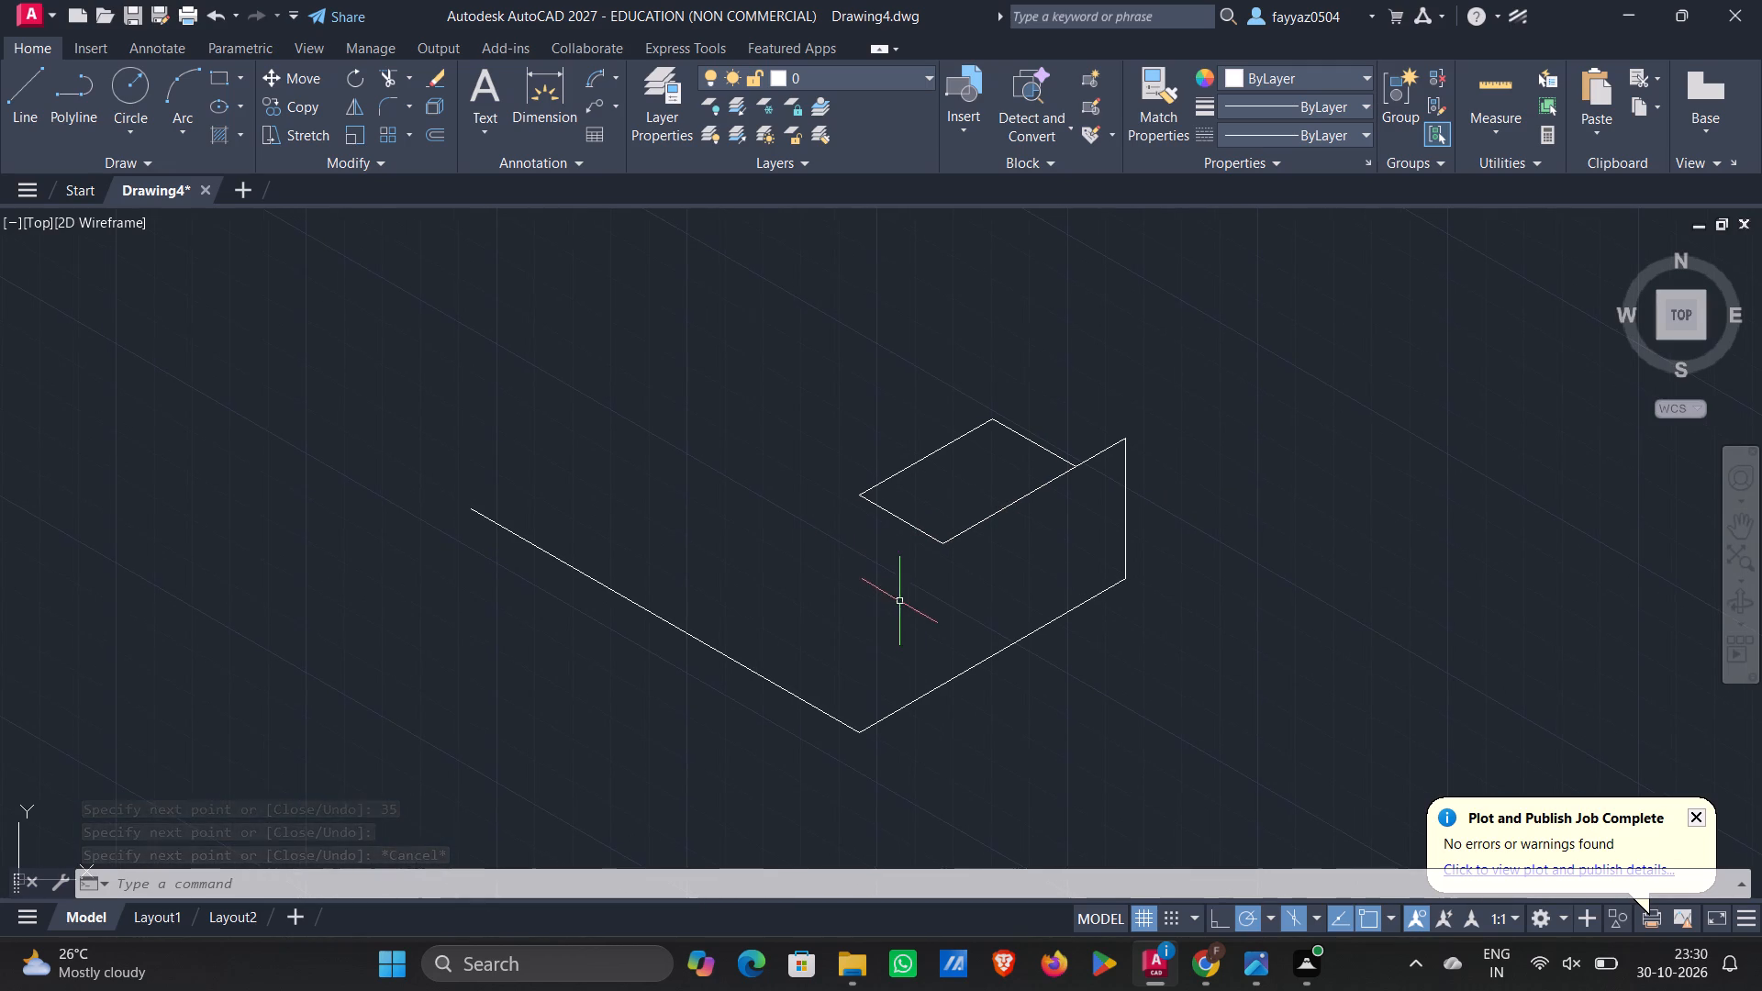
key("l")
key("Return")
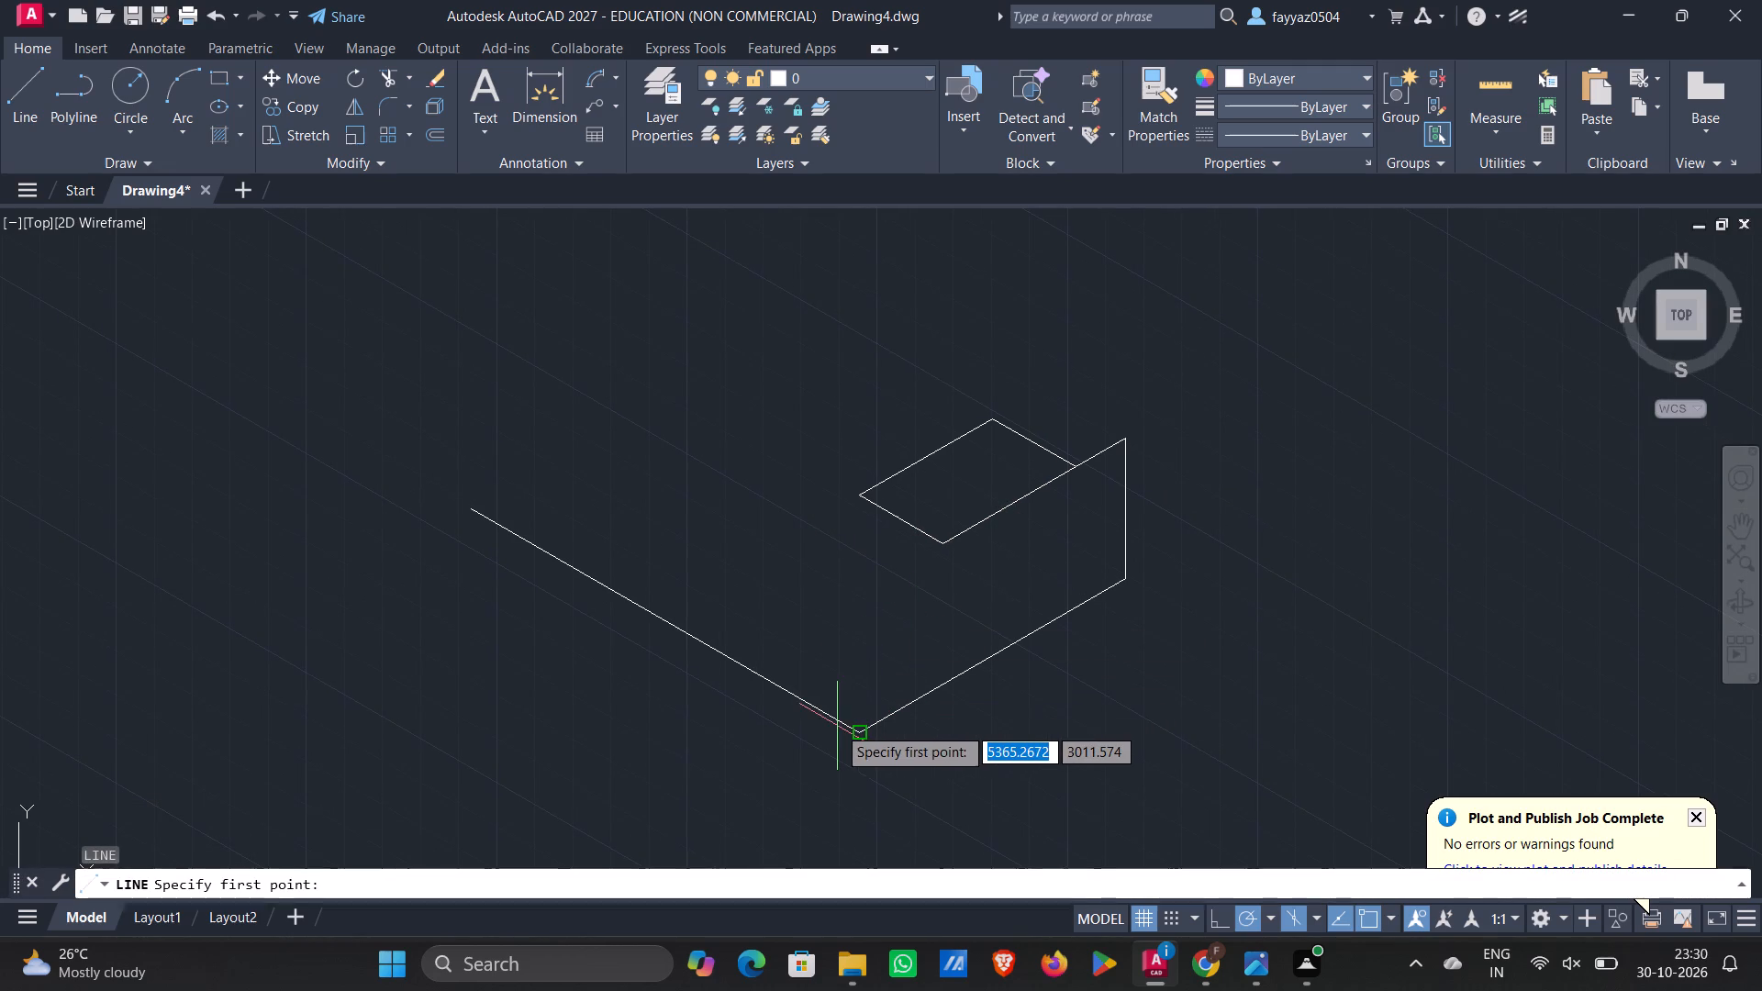
left_click(860, 736)
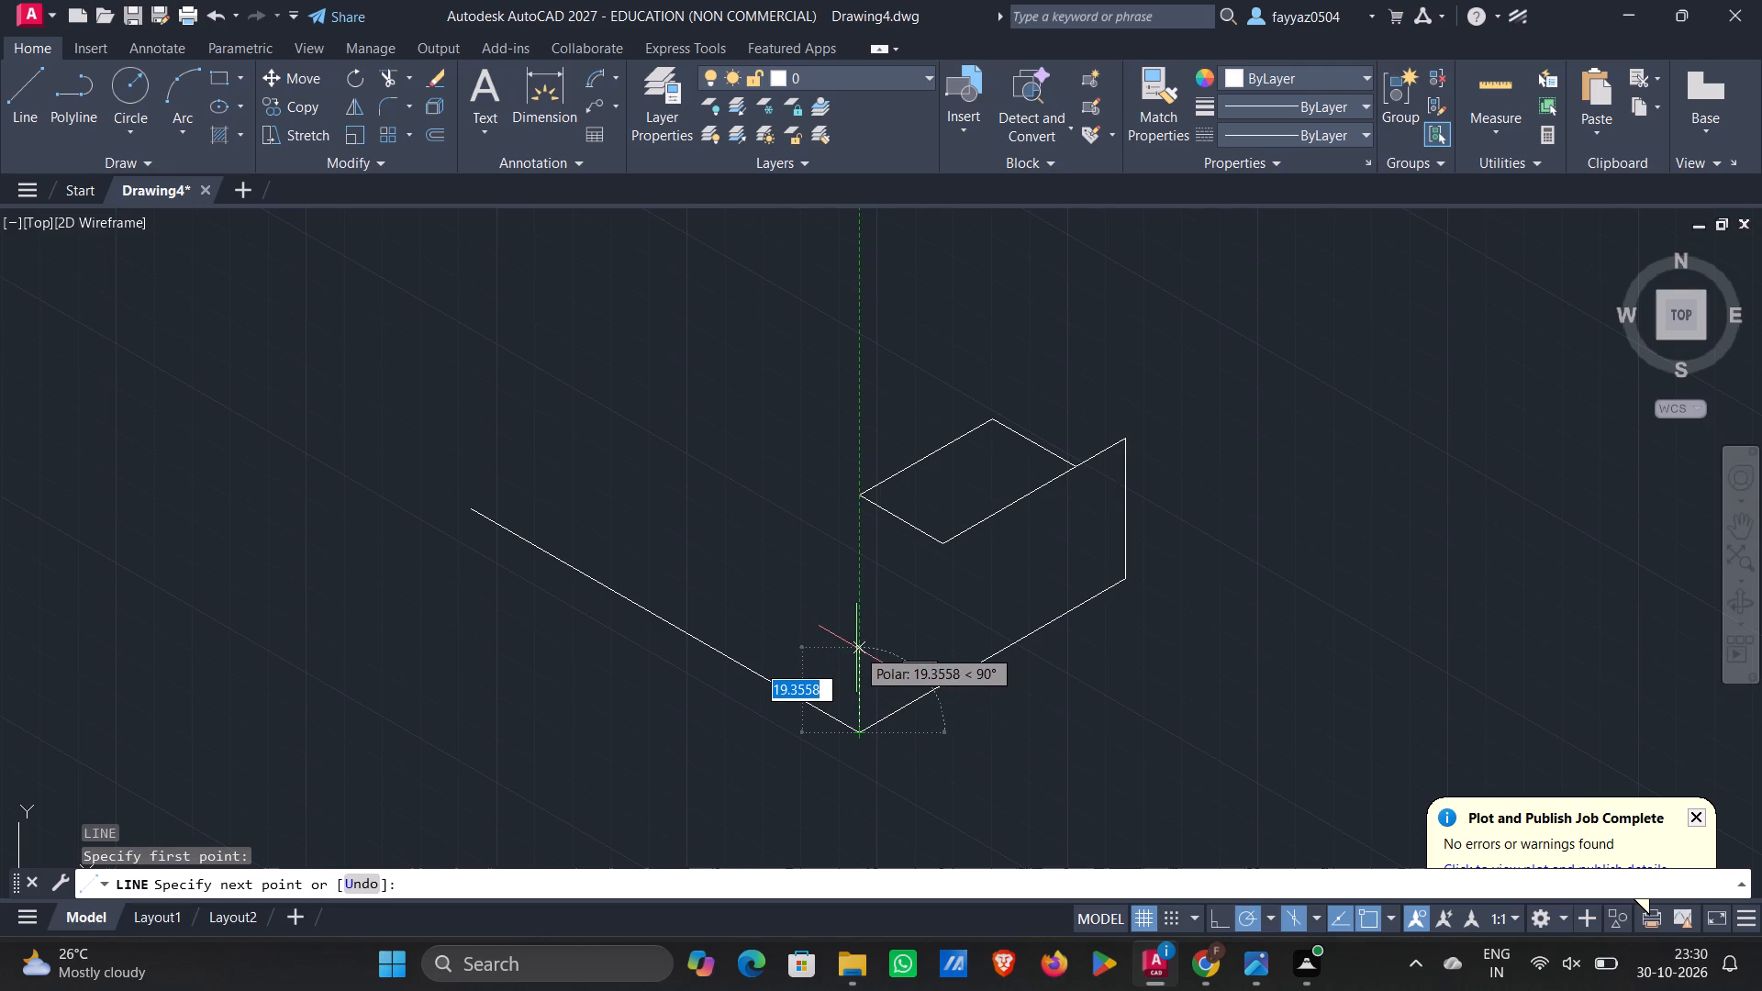
type("13")
key("Return")
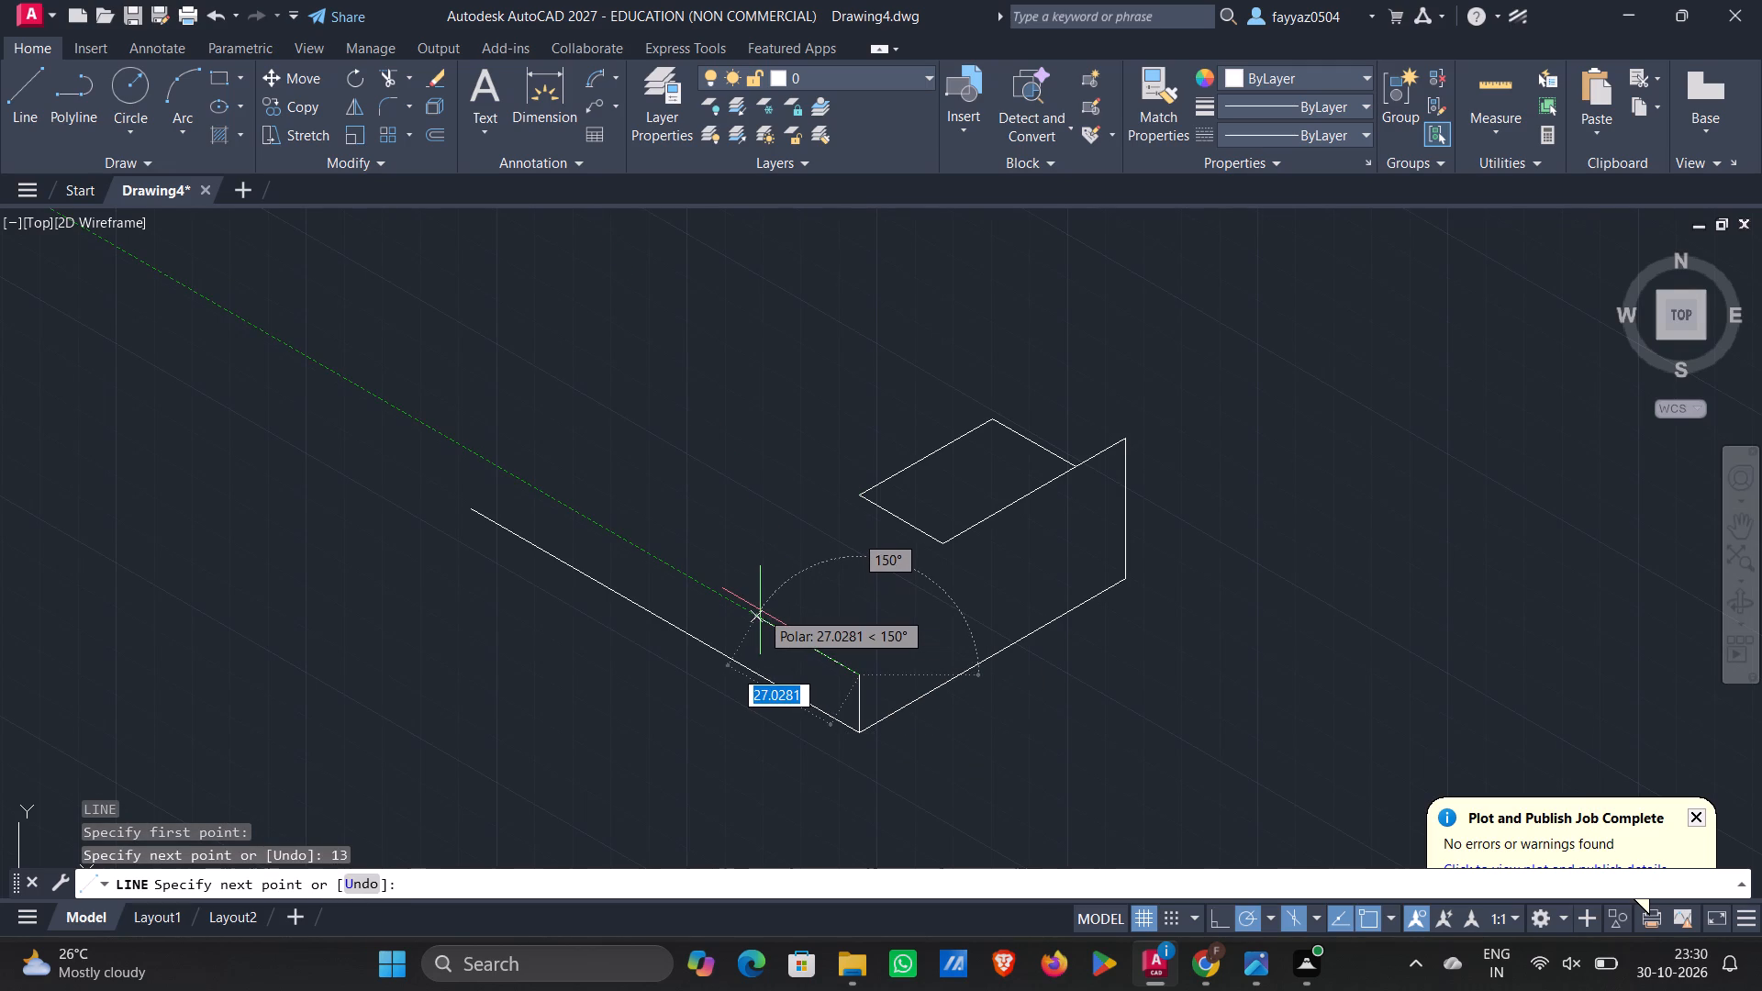
type("22")
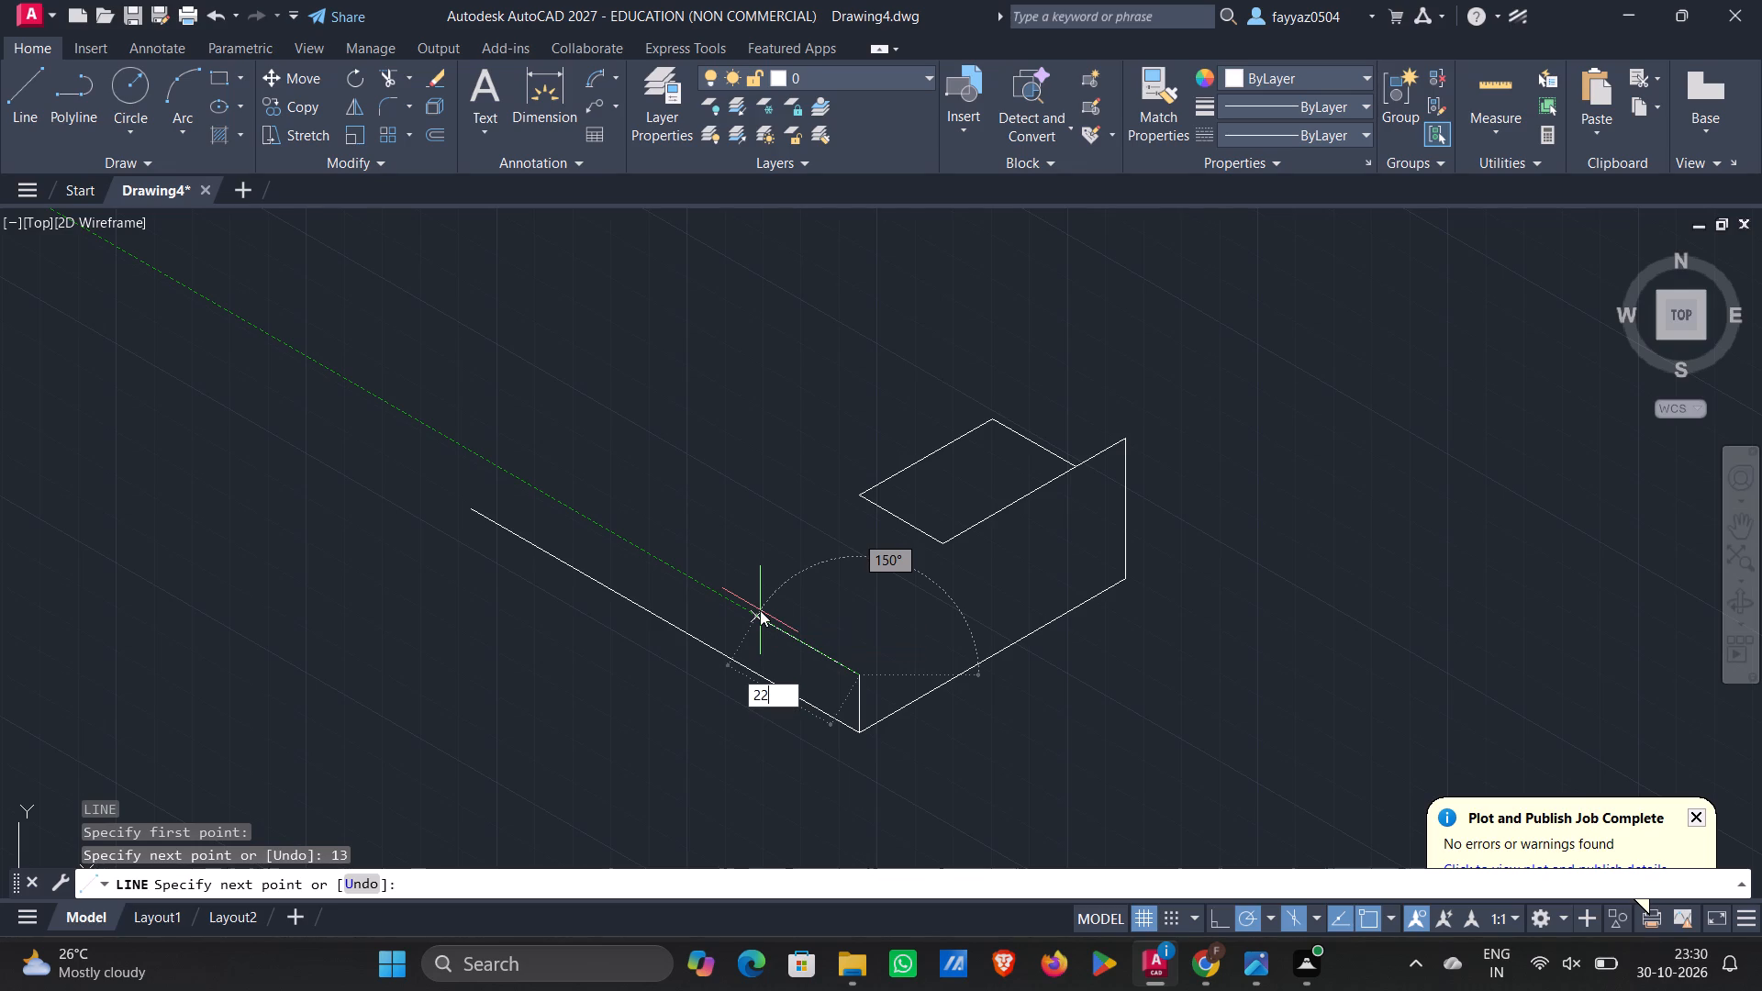
key("Return")
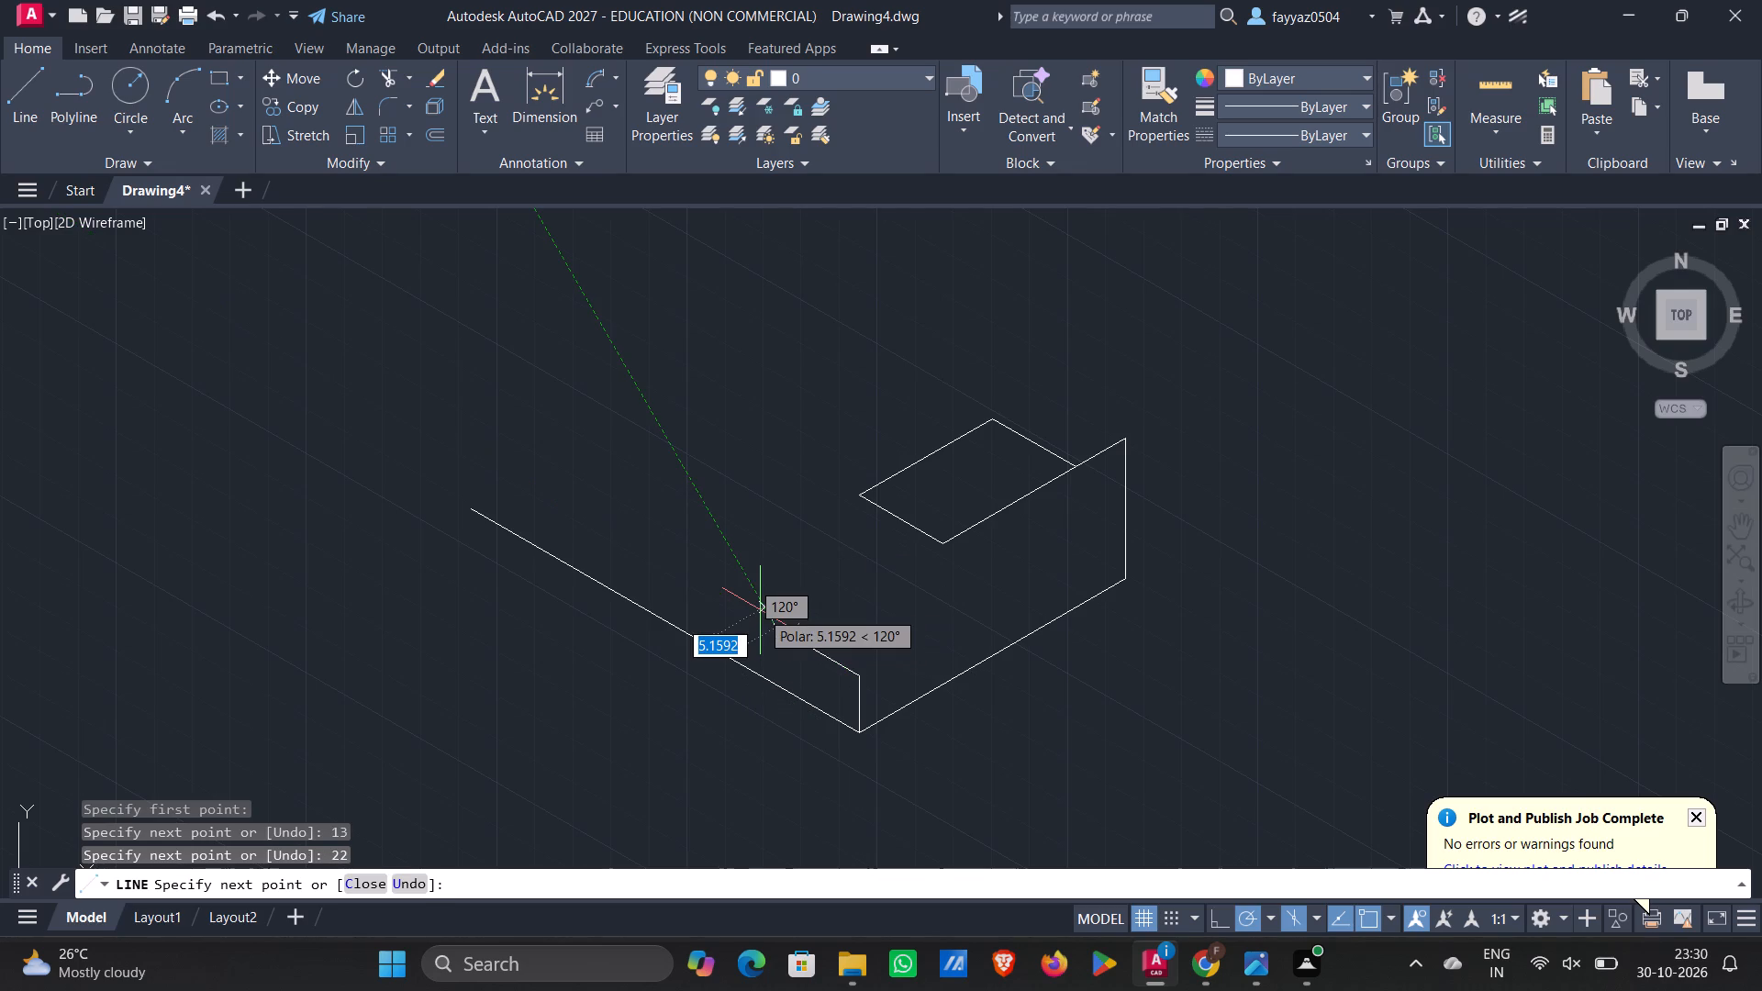
left_click(862, 491)
key("Escape")
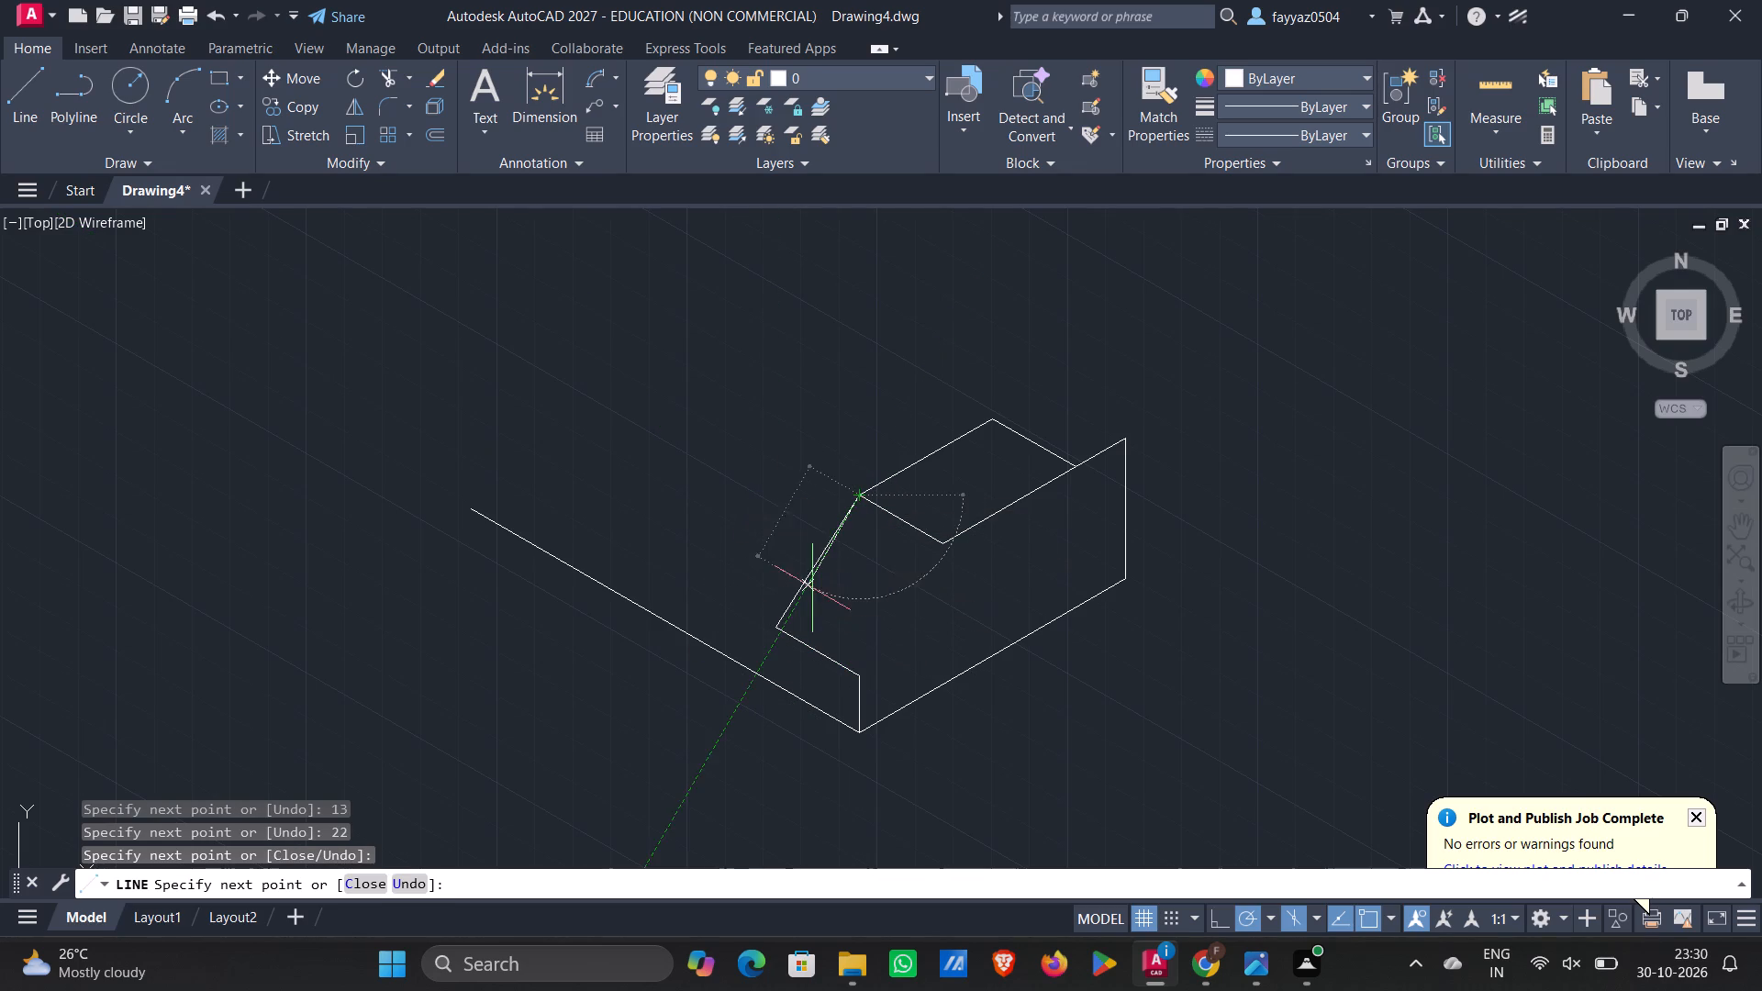
Draw the second sloped edge from the top of the 13-unit vertical to the lower corner of the top face.
key("l")
key("Return")
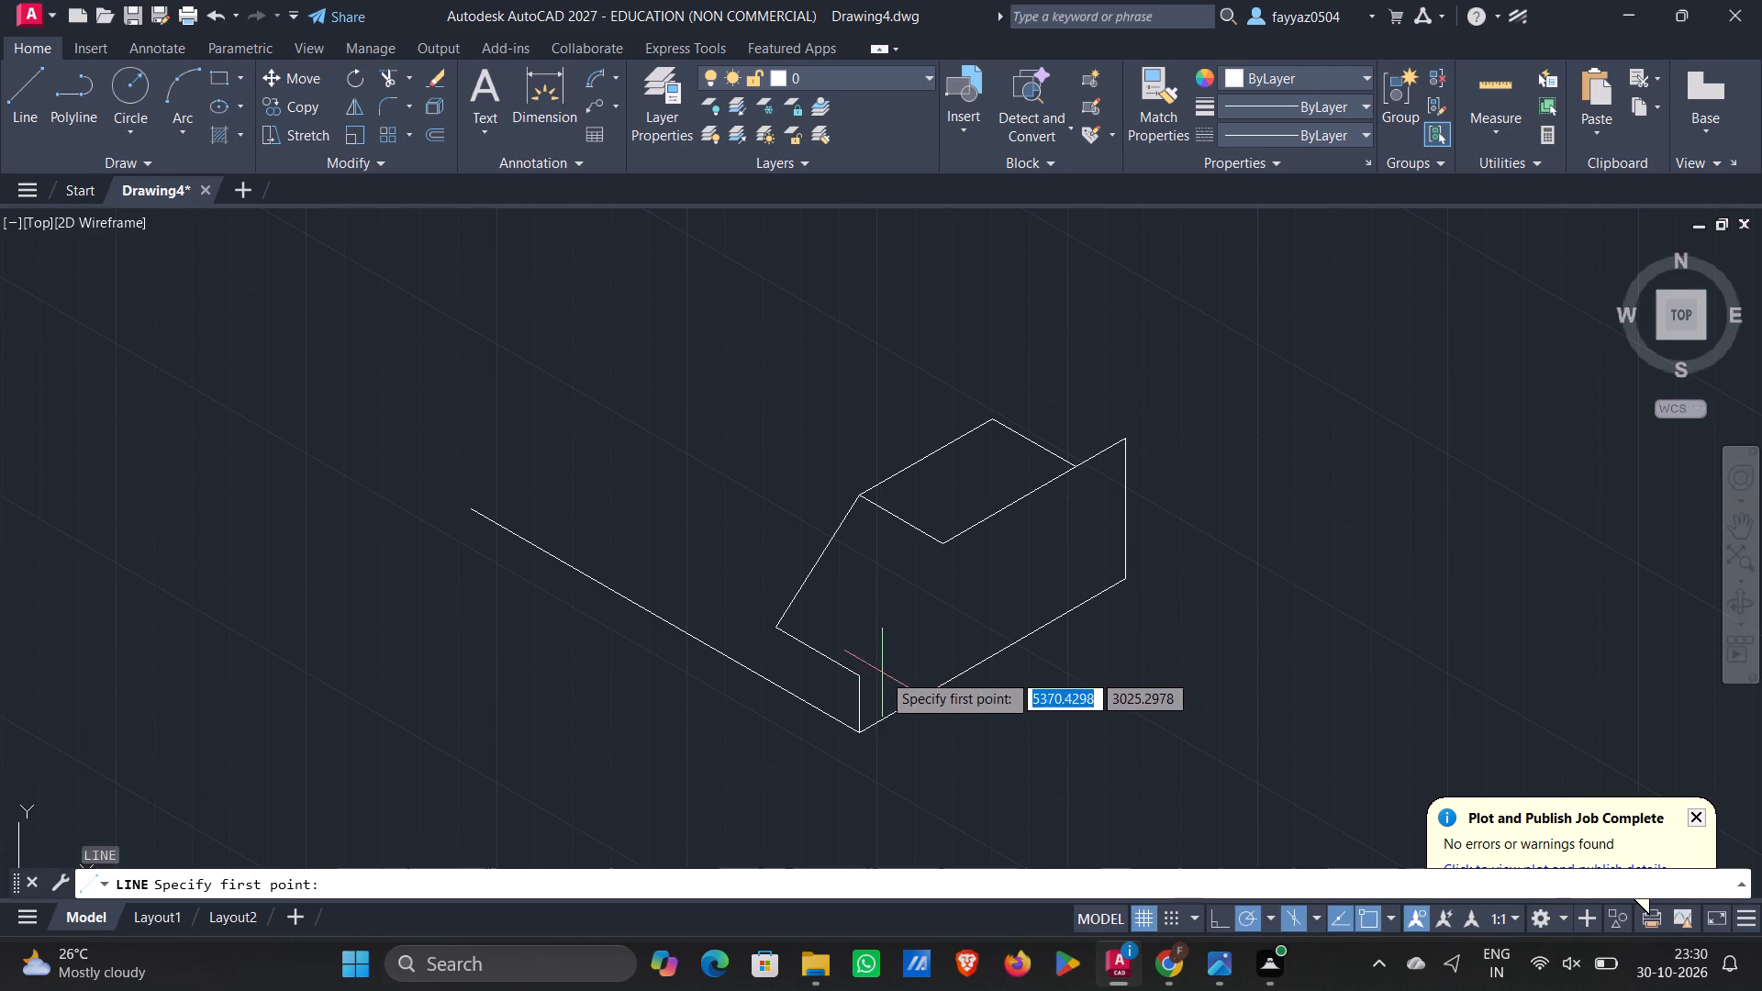
left_click(854, 676)
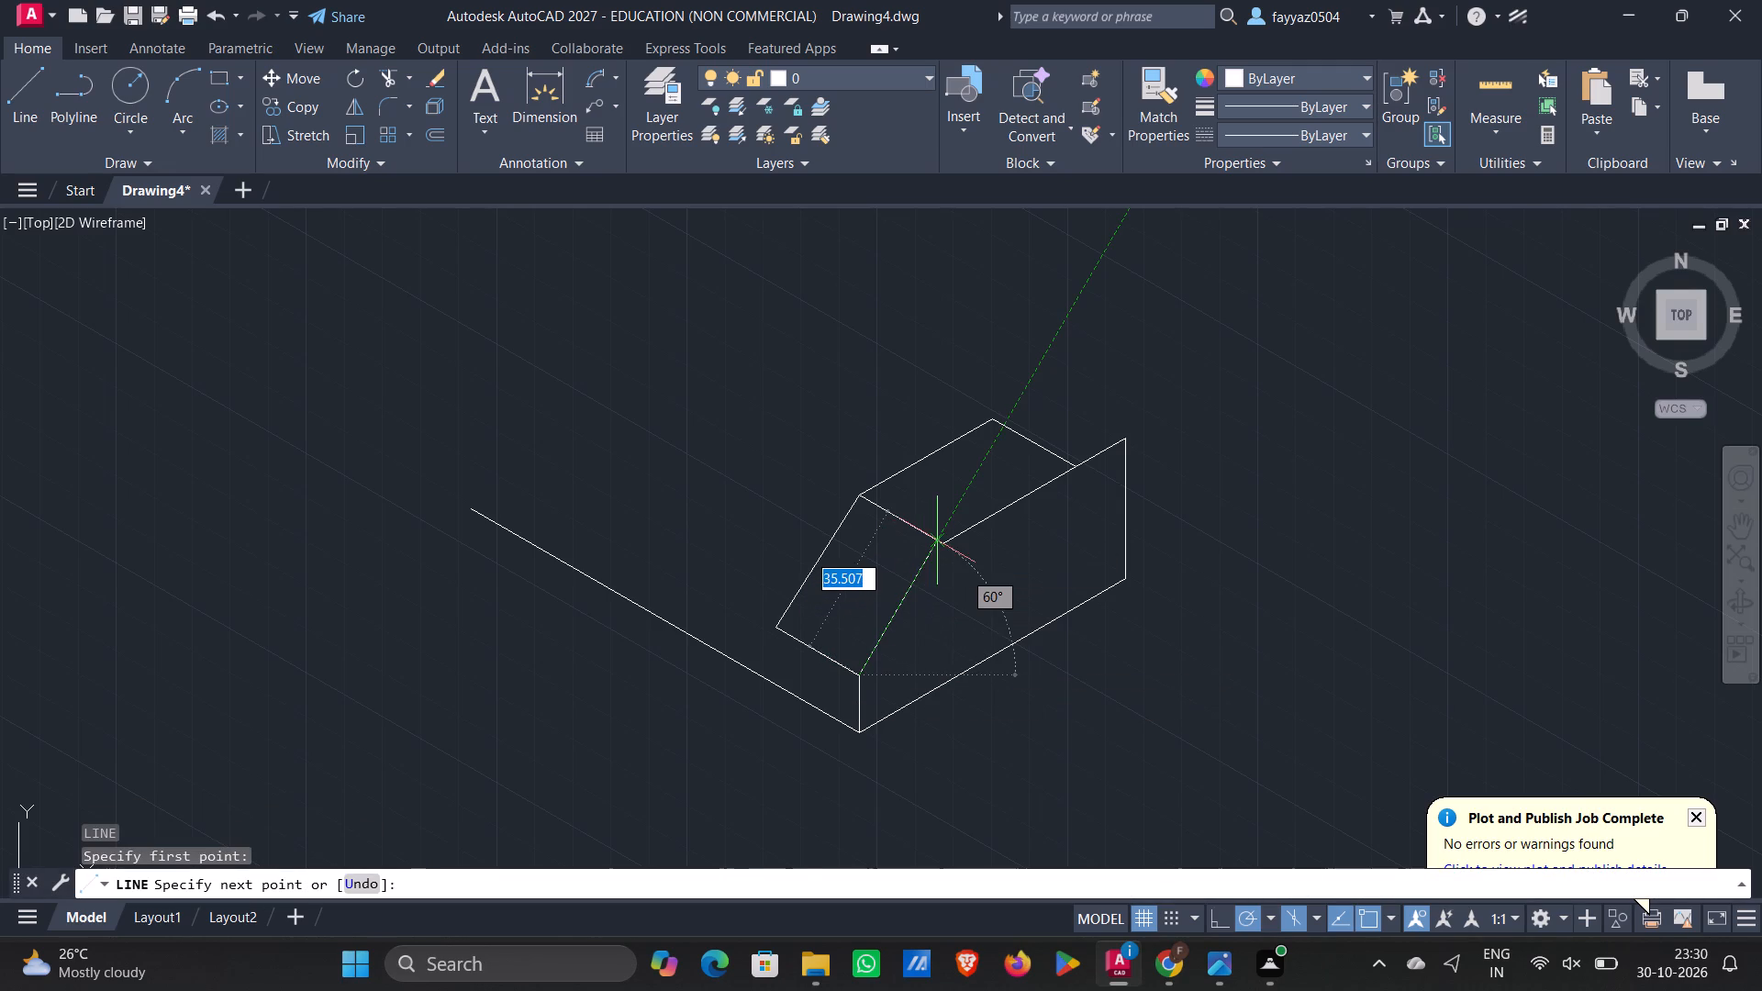
left_click(946, 543)
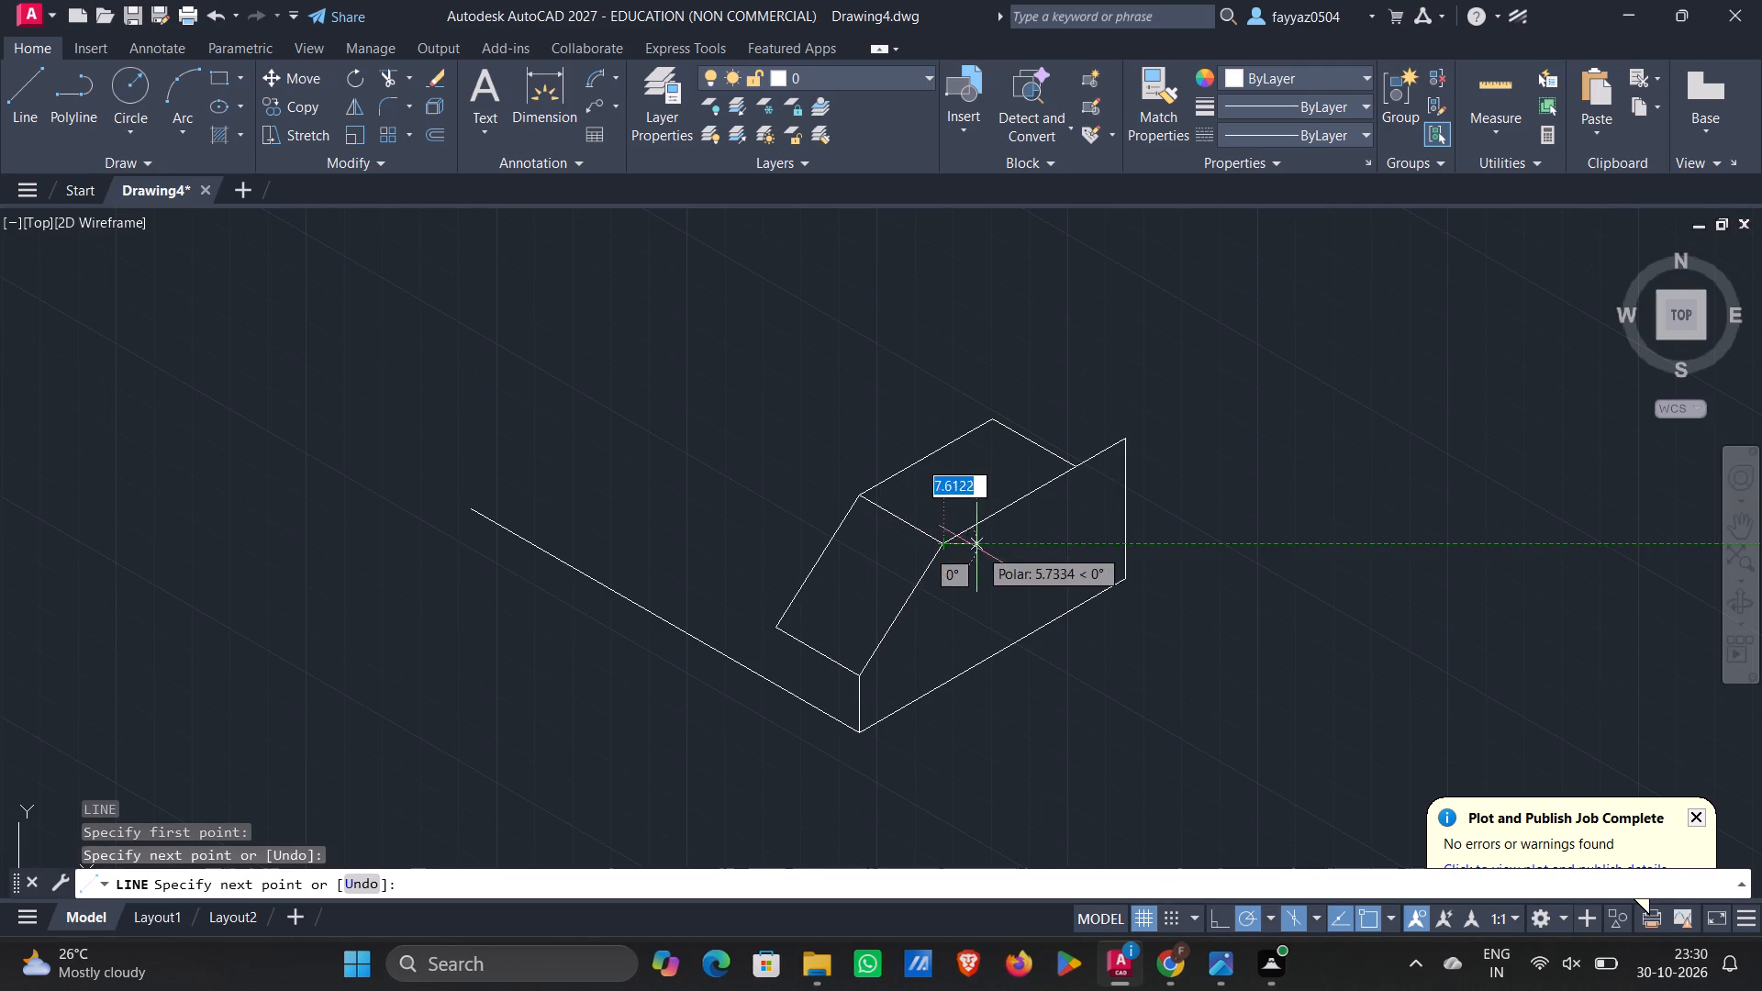
key("Escape")
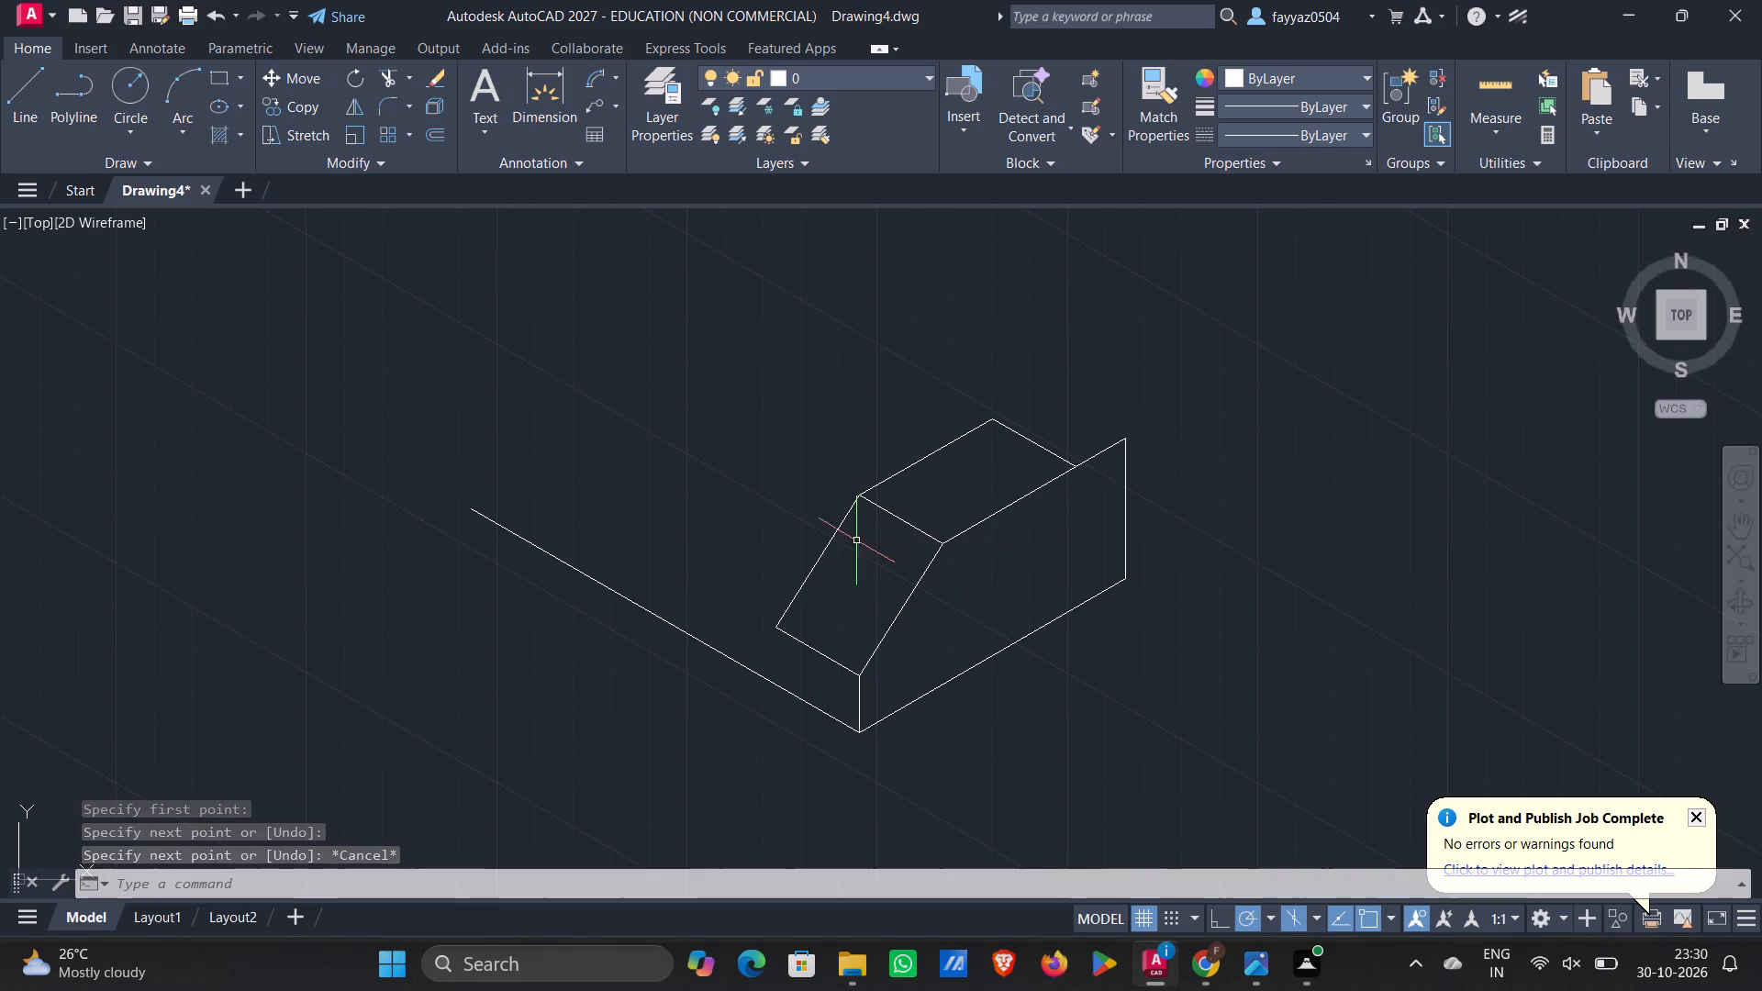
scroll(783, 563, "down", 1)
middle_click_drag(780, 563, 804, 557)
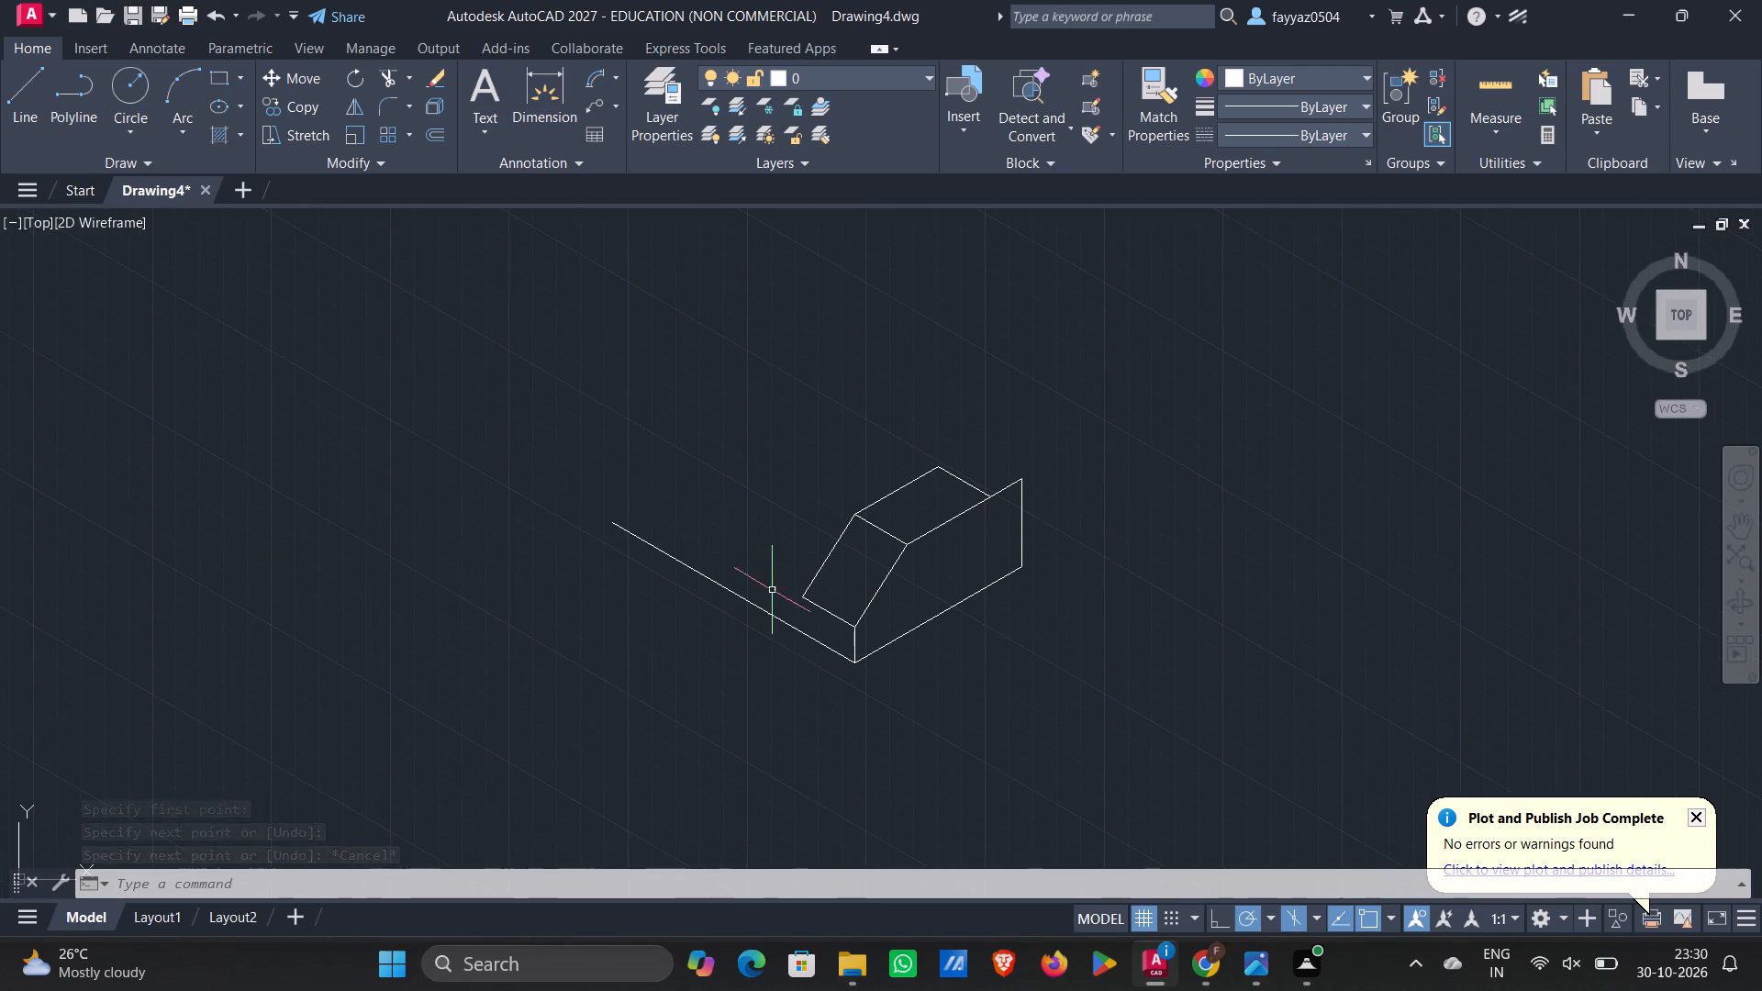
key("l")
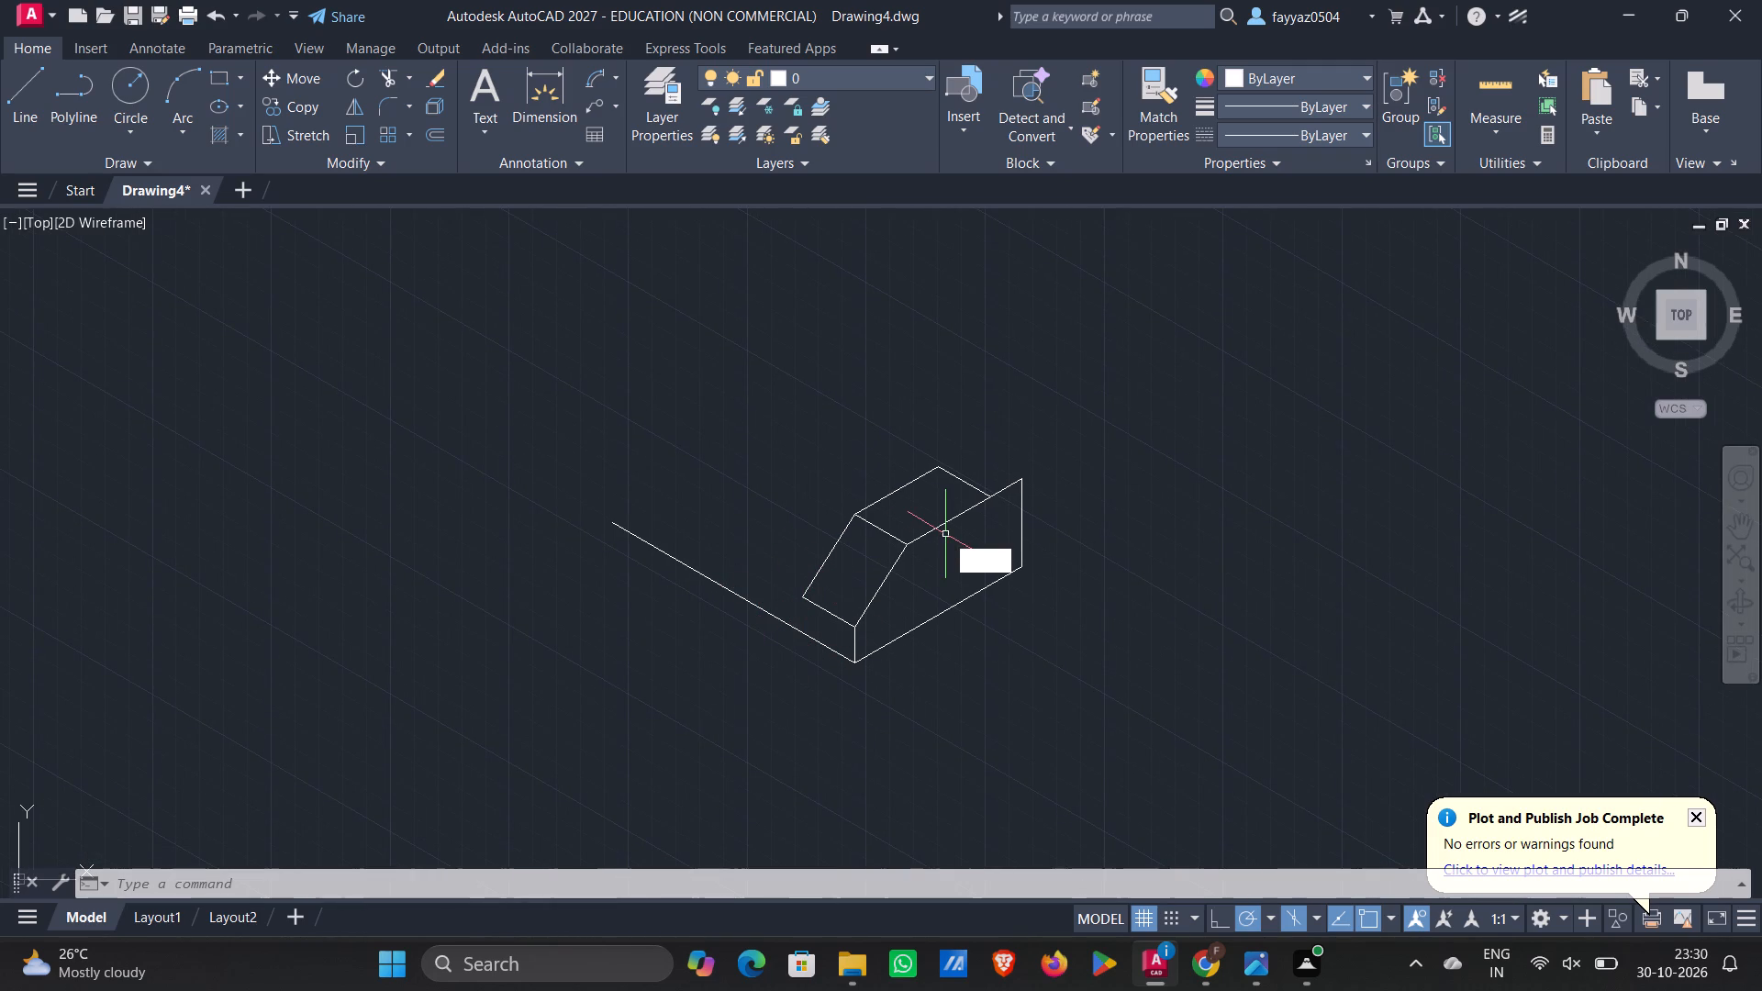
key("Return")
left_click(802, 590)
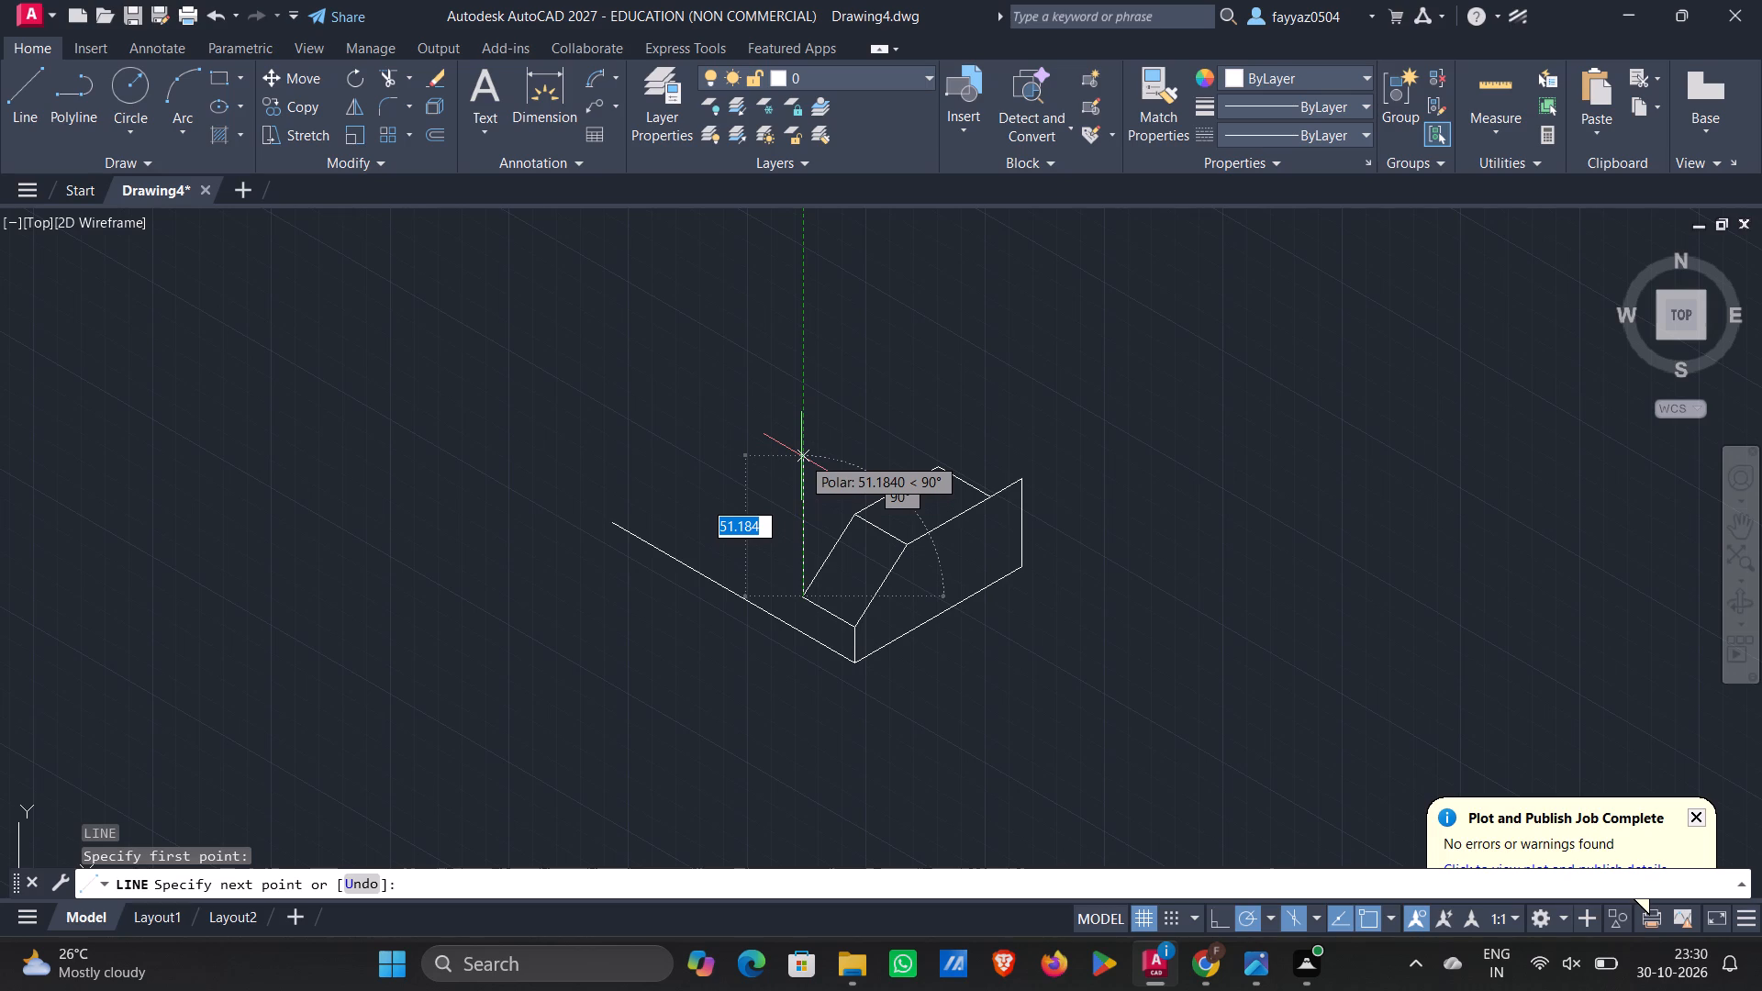
Calculate 75-13 with the QuickCalc calculator and close it.
left_click(1551, 138)
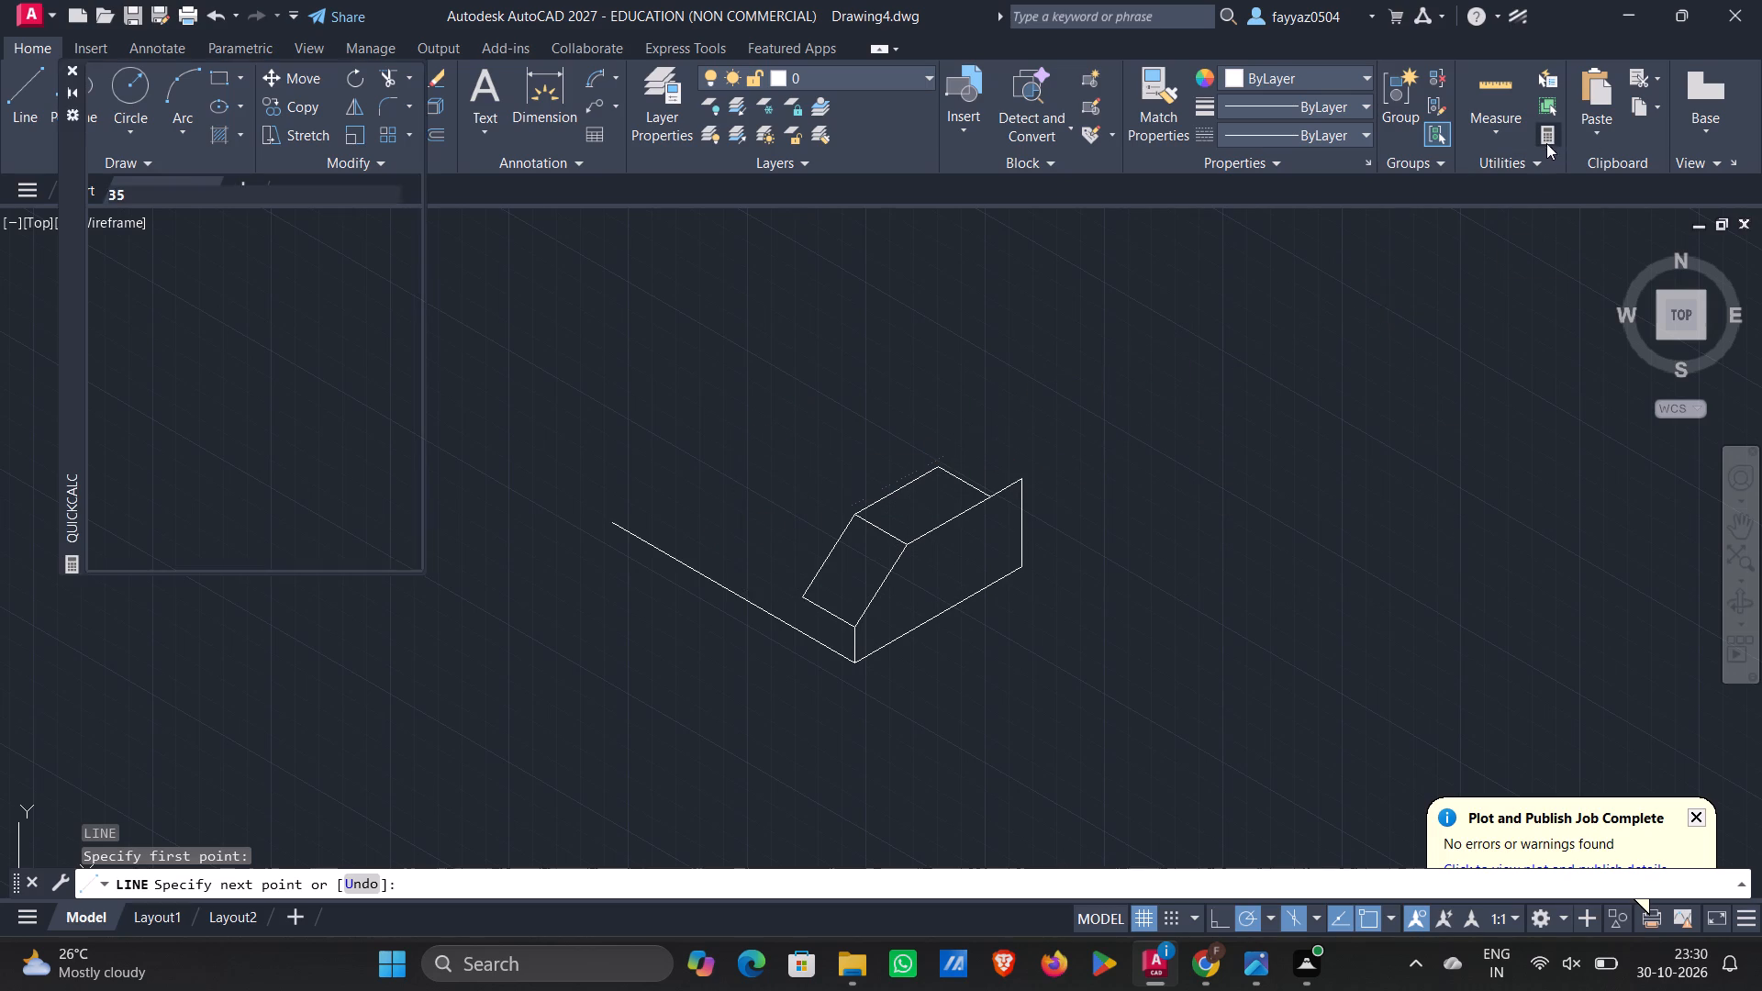
left_click(133, 324)
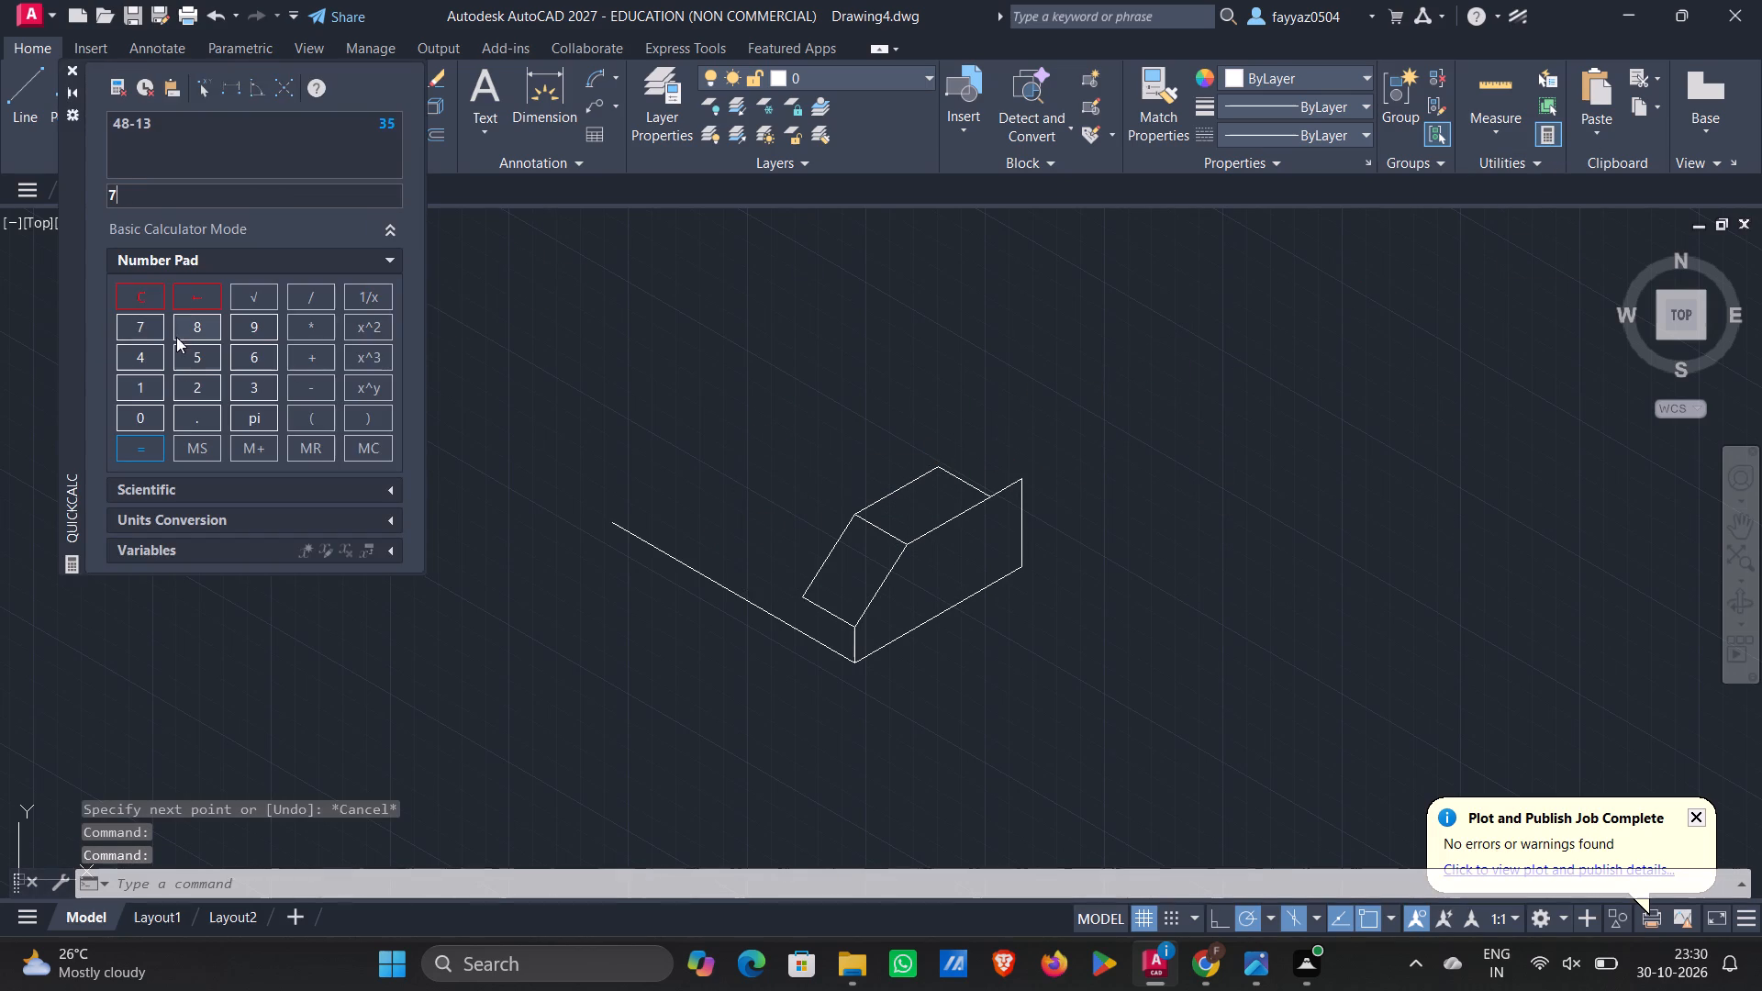
left_click(188, 354)
left_click(306, 385)
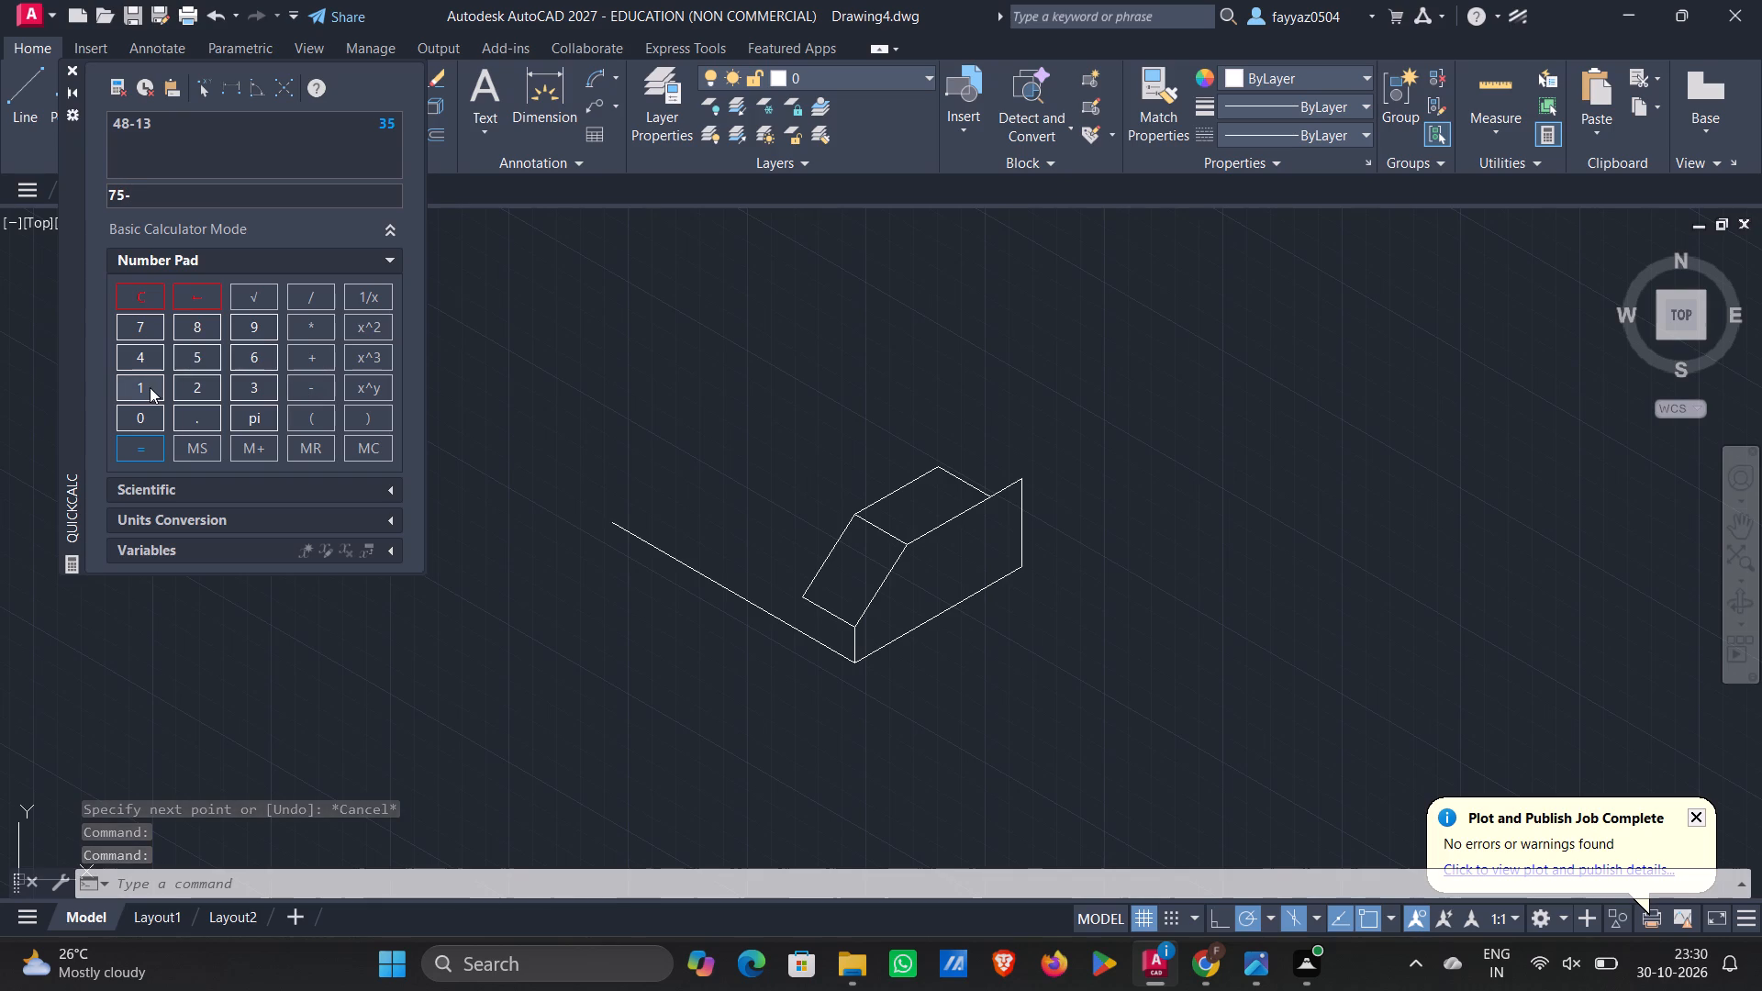
left_click(152, 387)
left_click(259, 391)
left_click(139, 445)
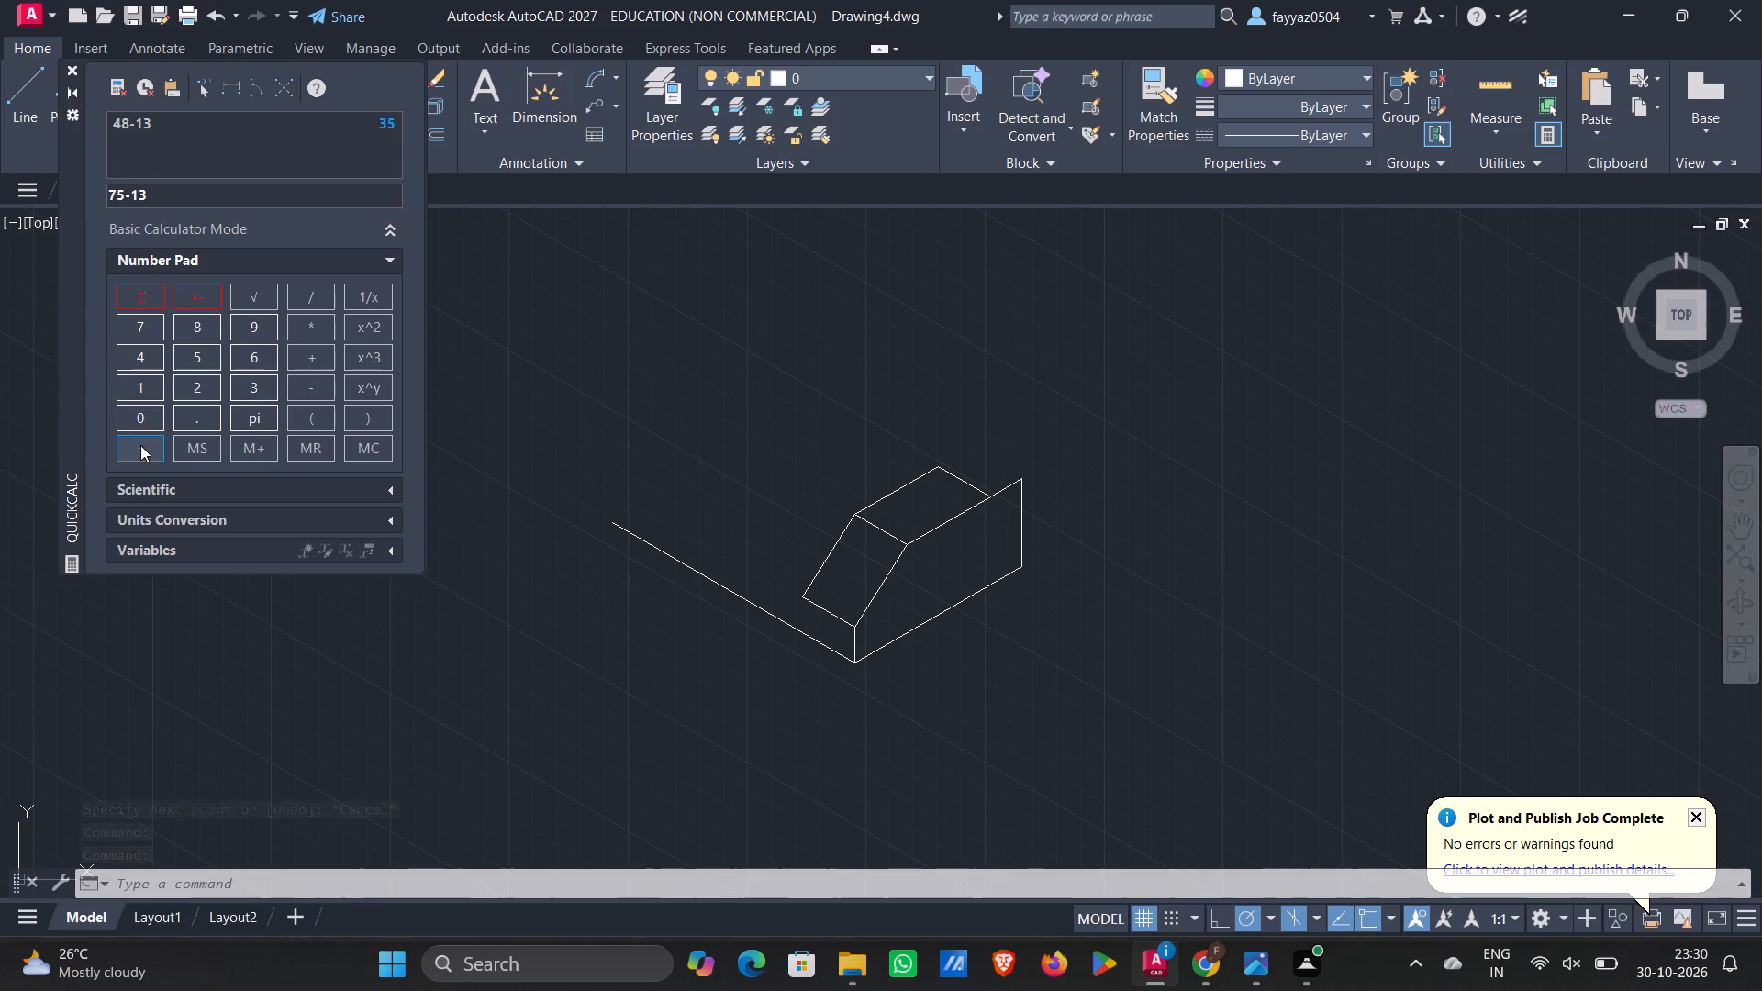
left_click(77, 65)
From the bottom left corner of the sloped face, draw a line 62 vertically upward and 13 at 150°.
key("l")
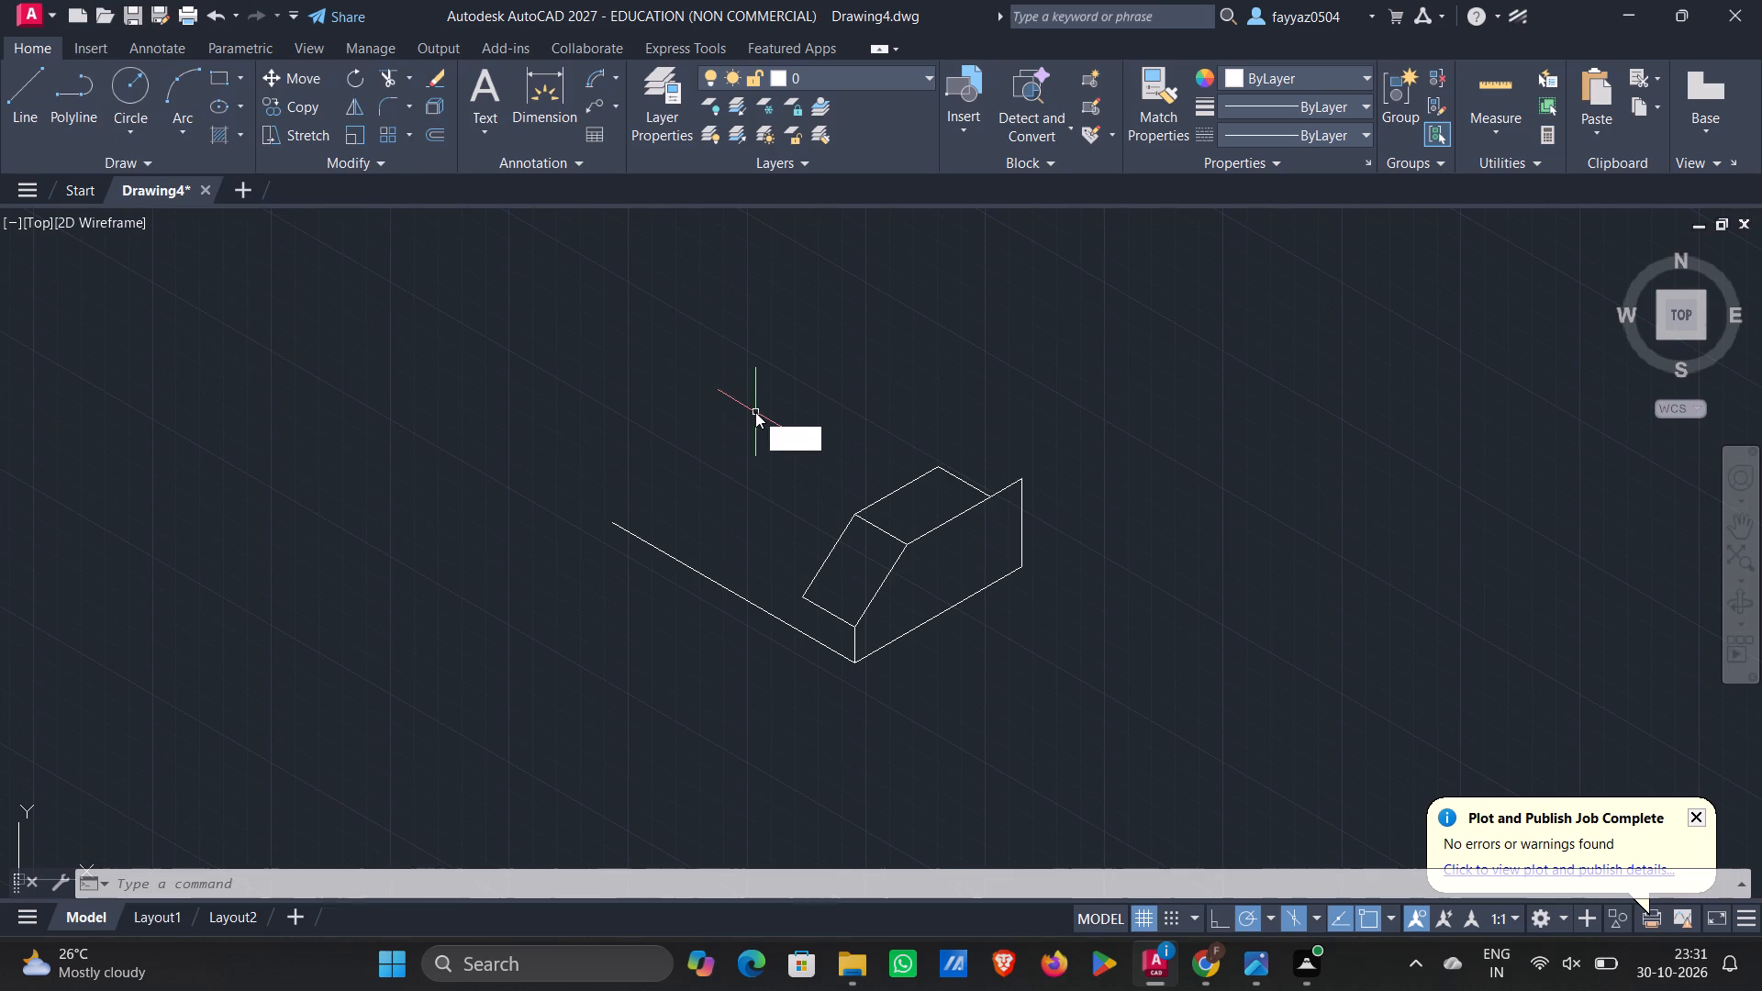
key("Return")
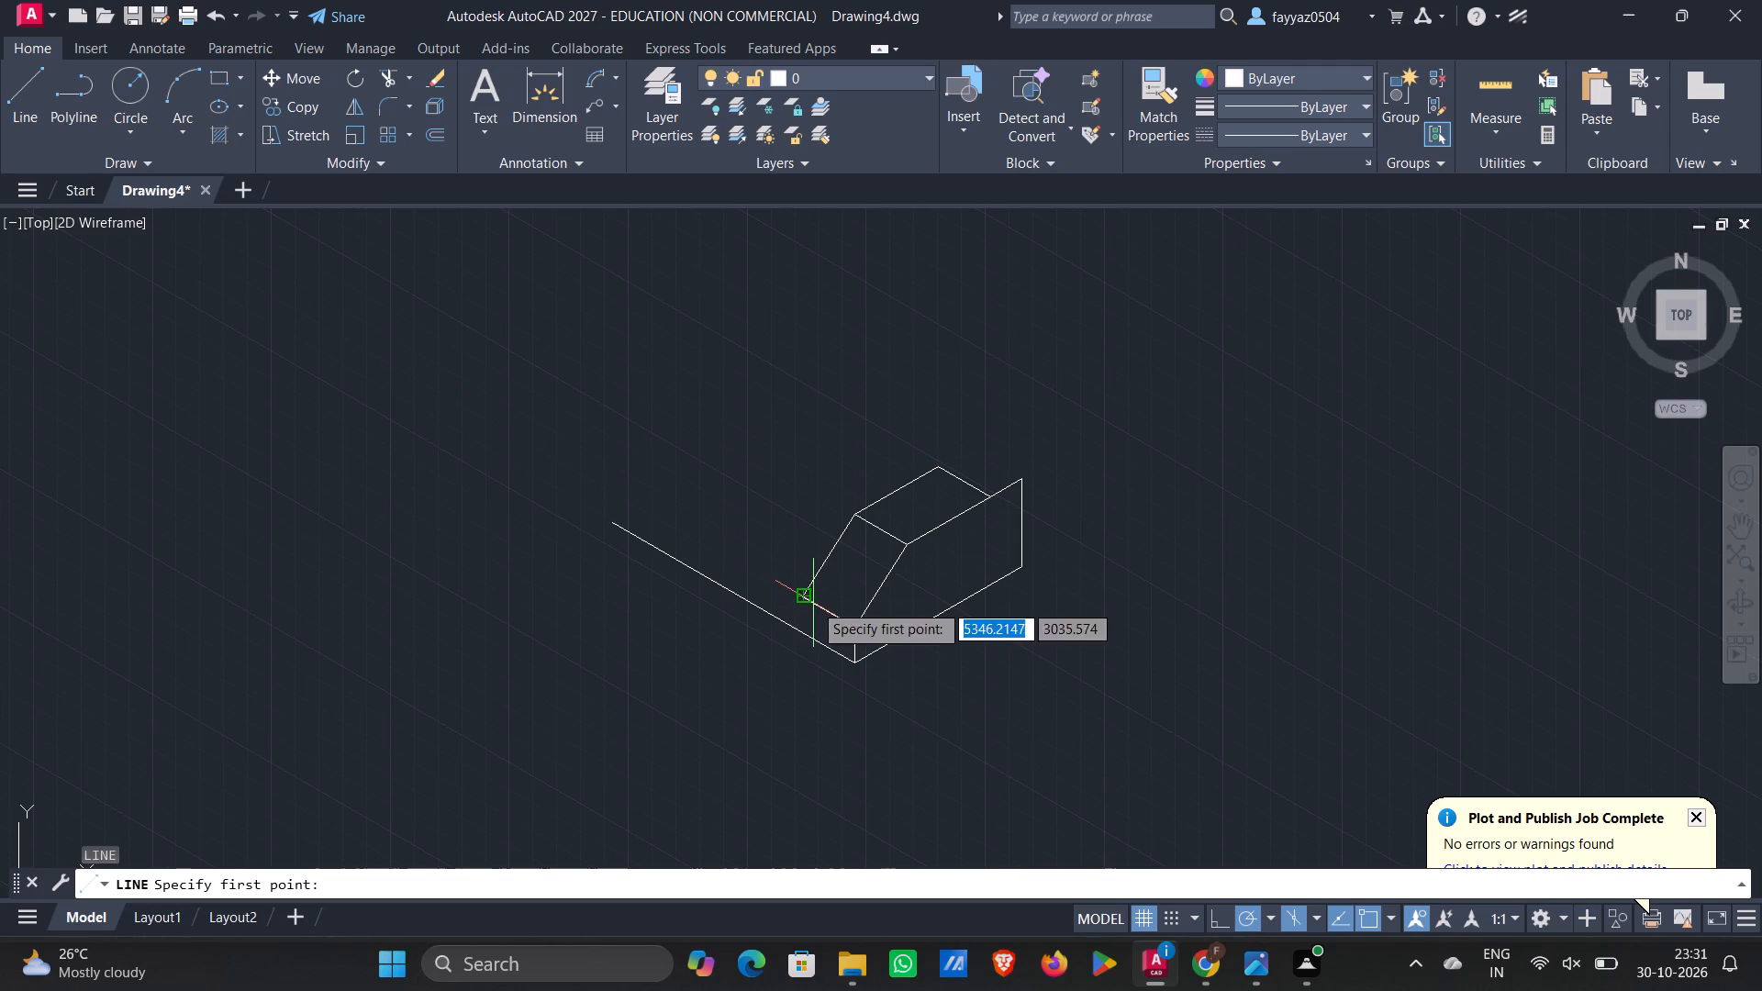
left_click(804, 600)
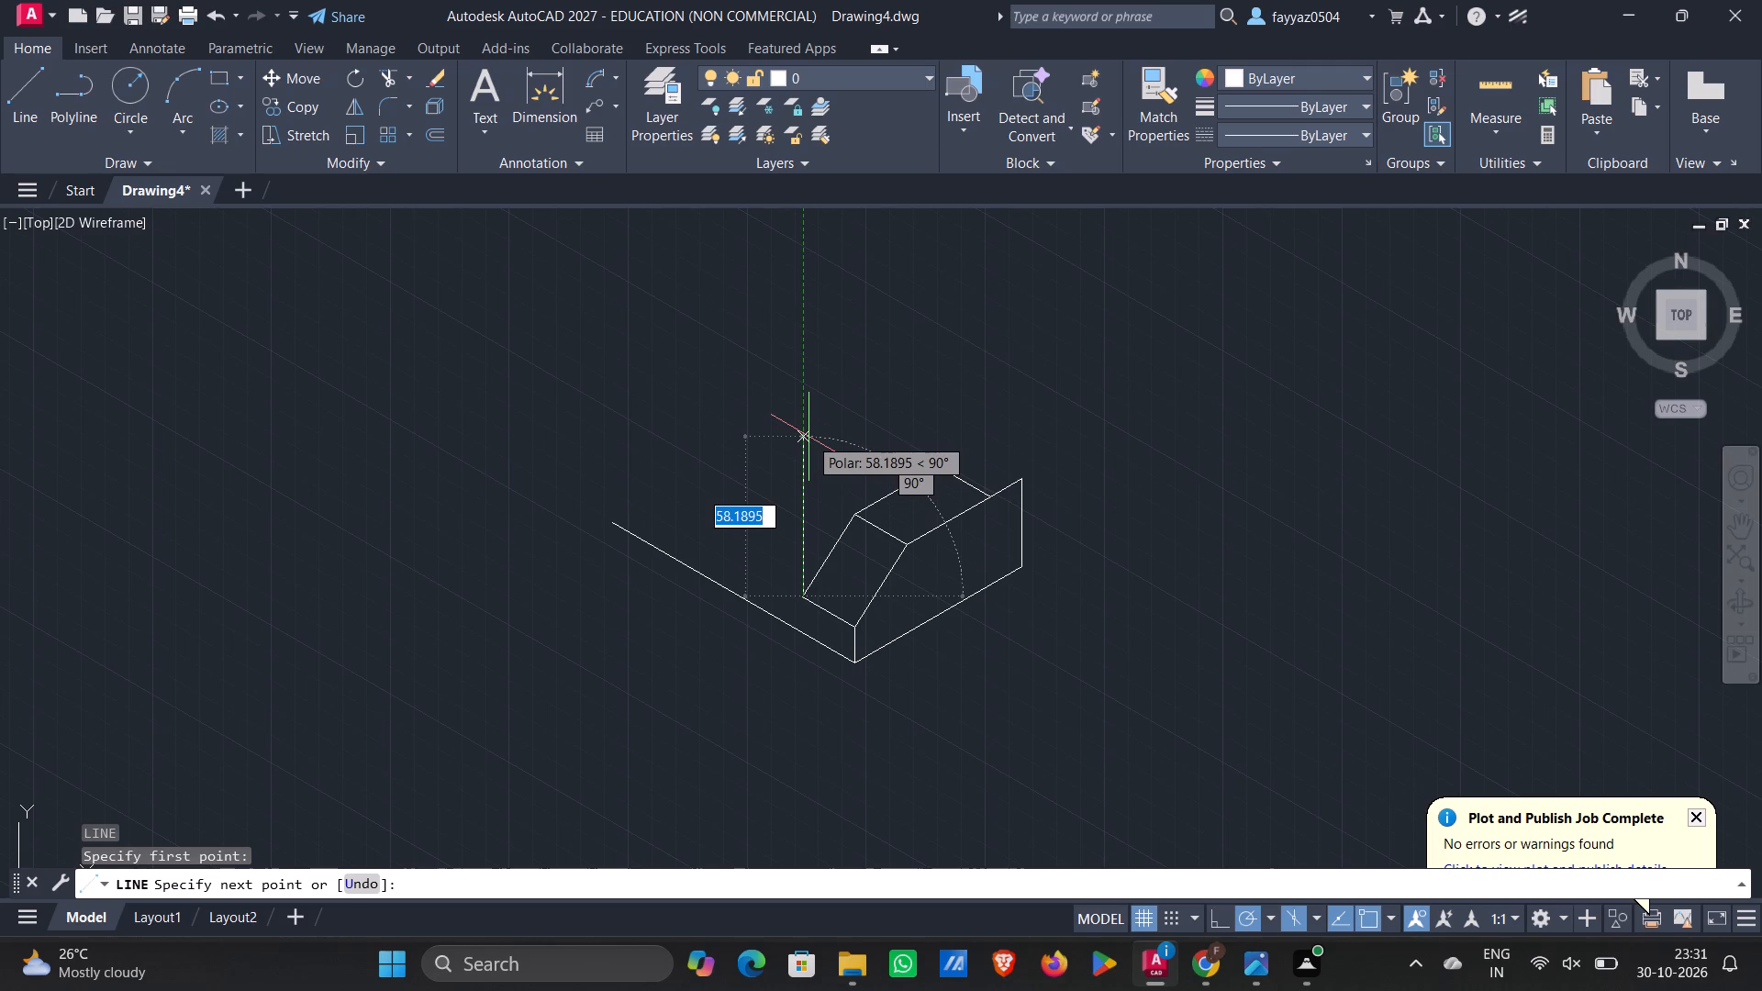
type("62")
key("Return")
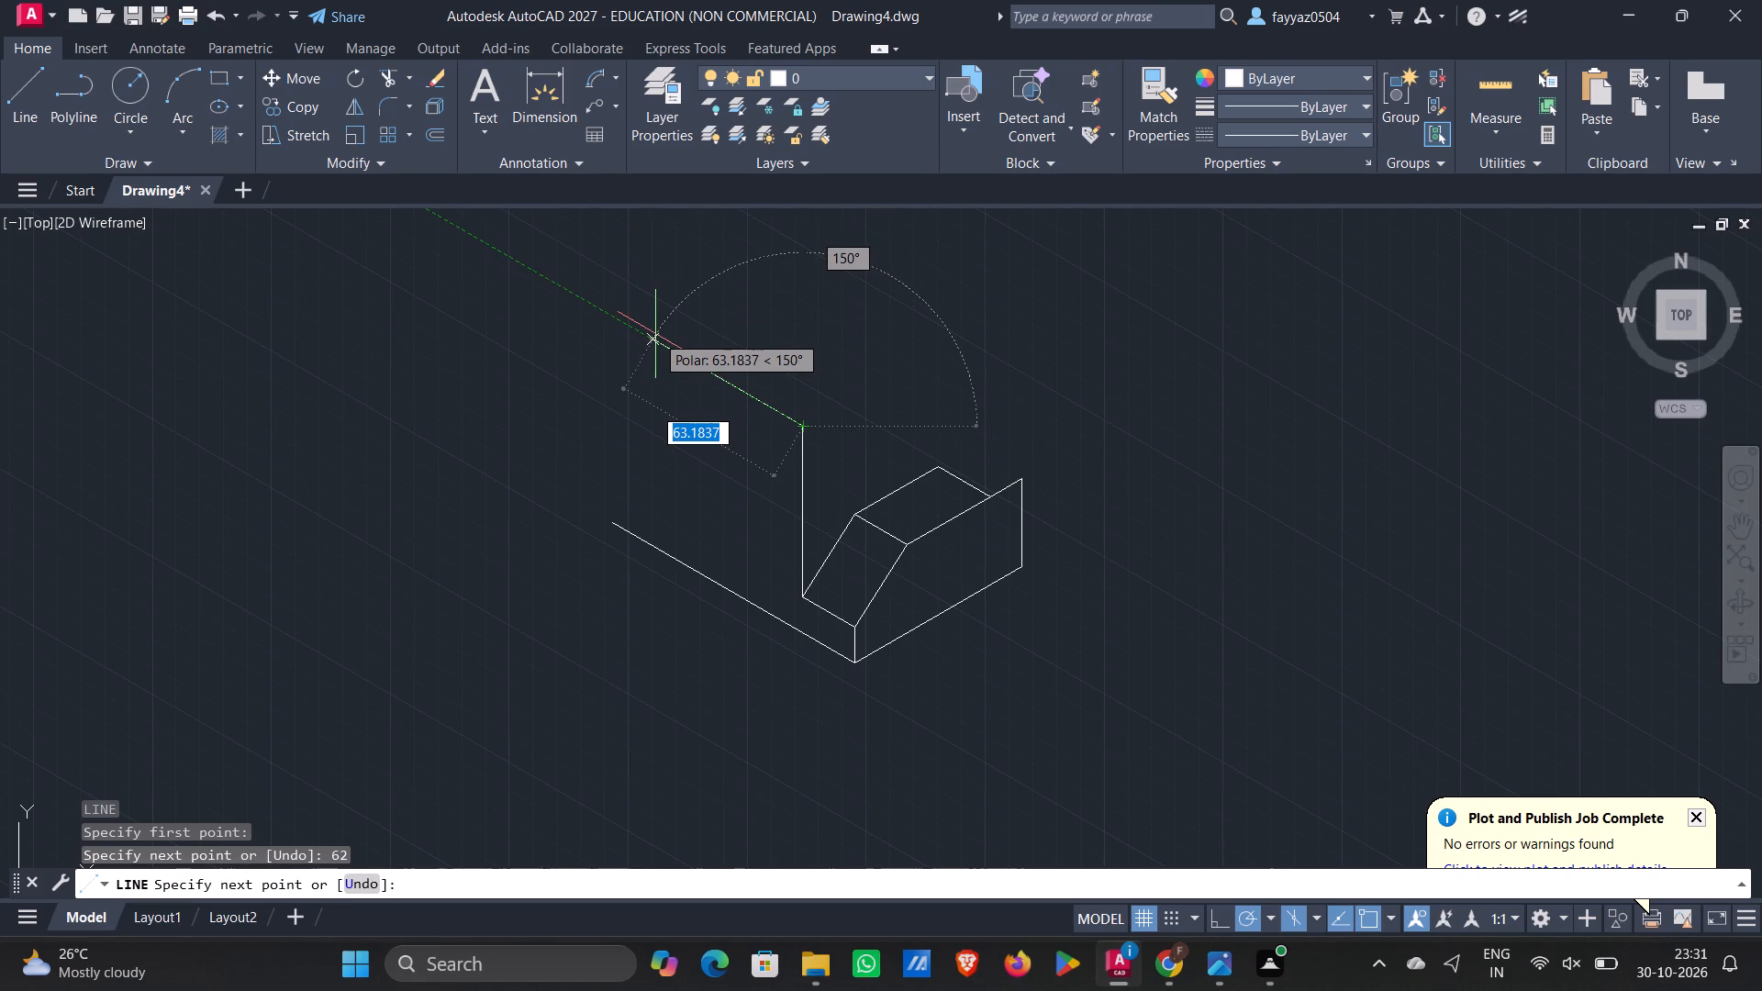
type("13")
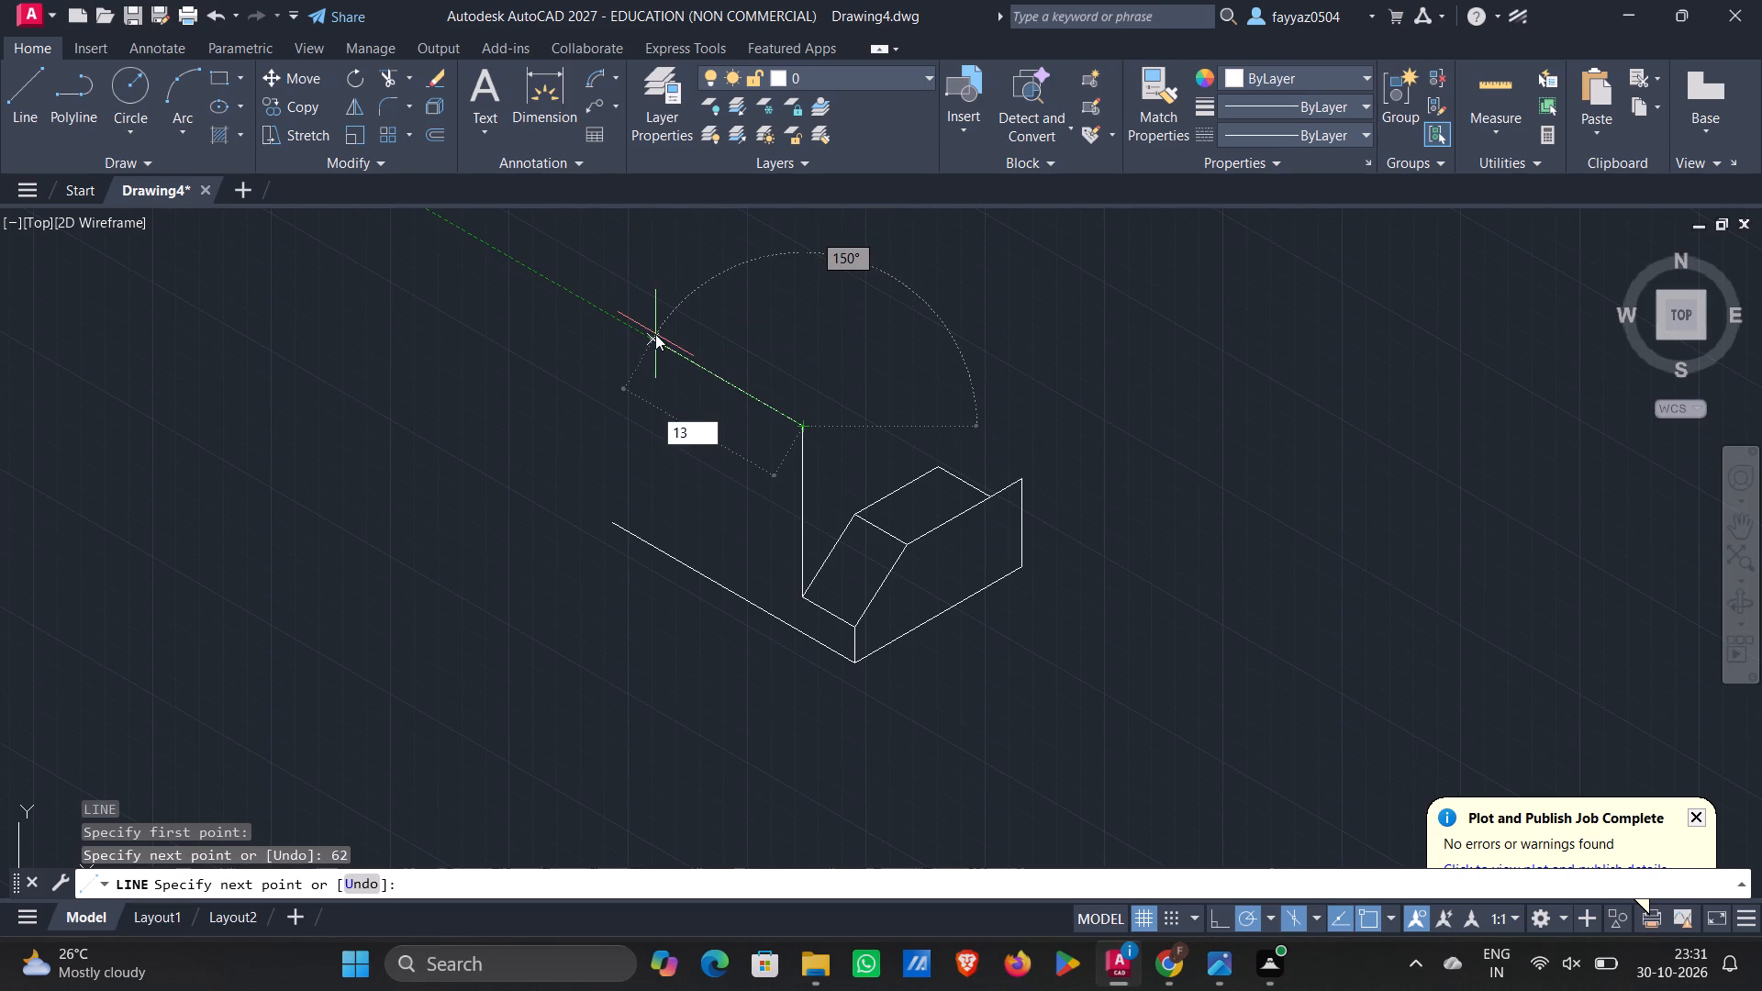
key("Return")
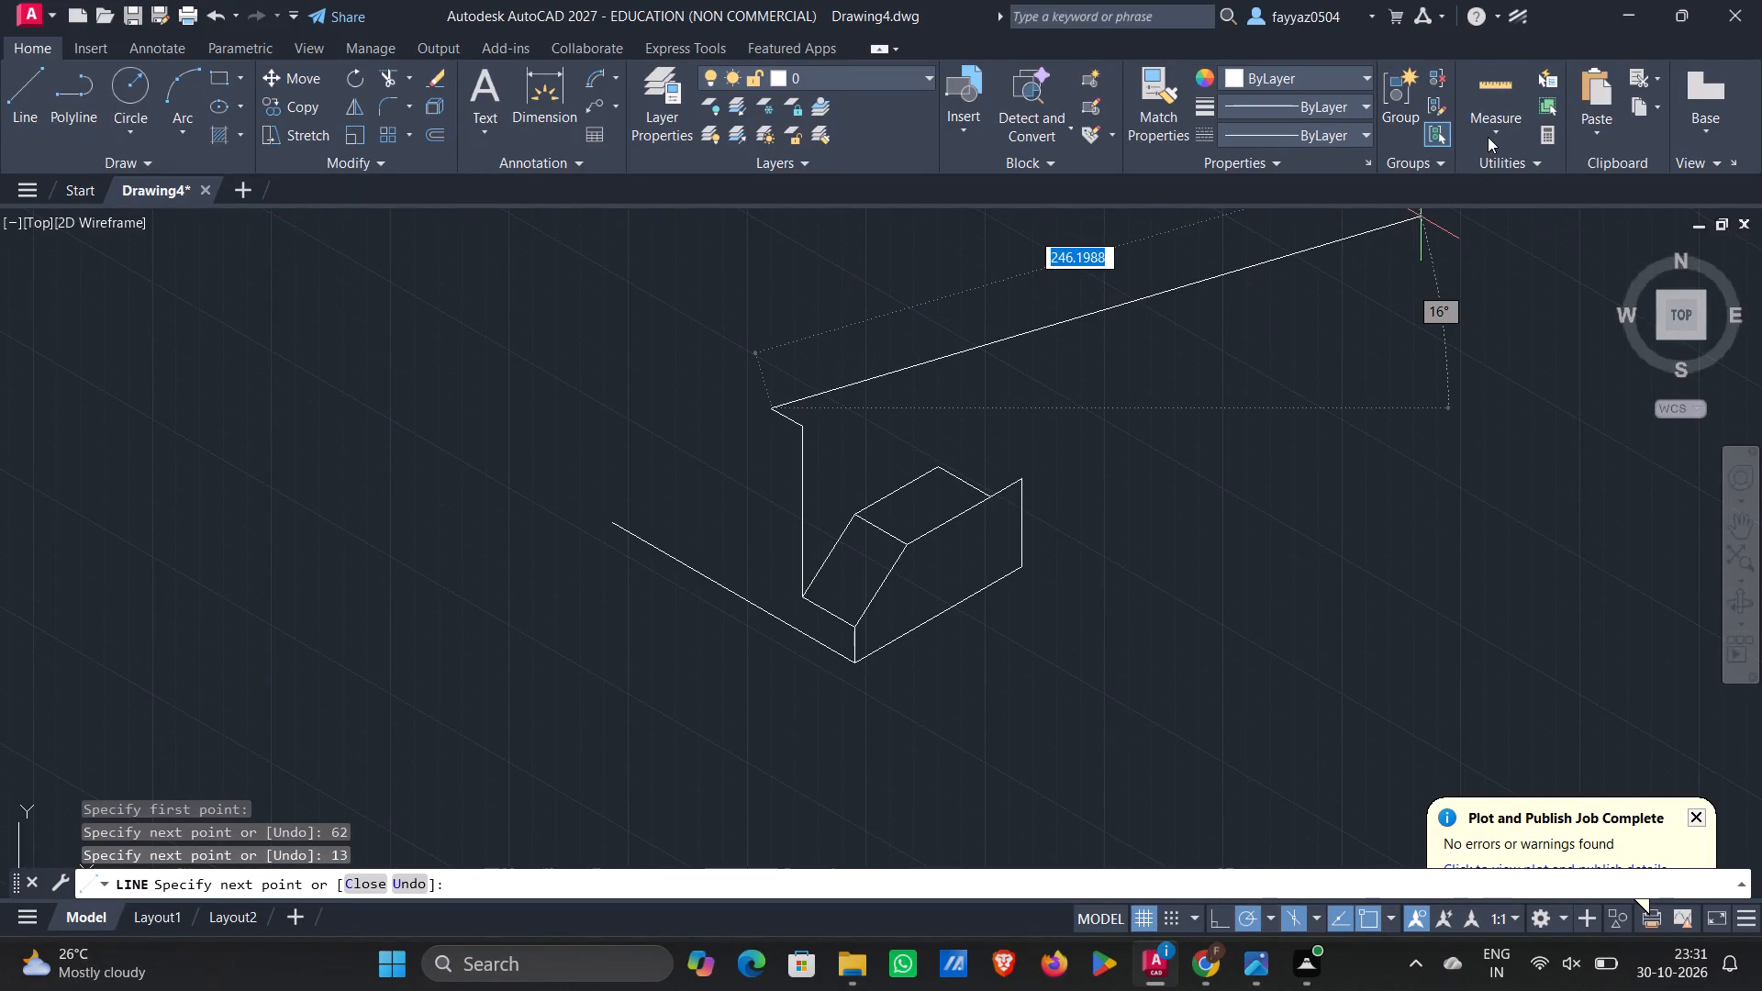
Calculate 70-13 with the QuickCalc calculator and close it.
left_click(1552, 137)
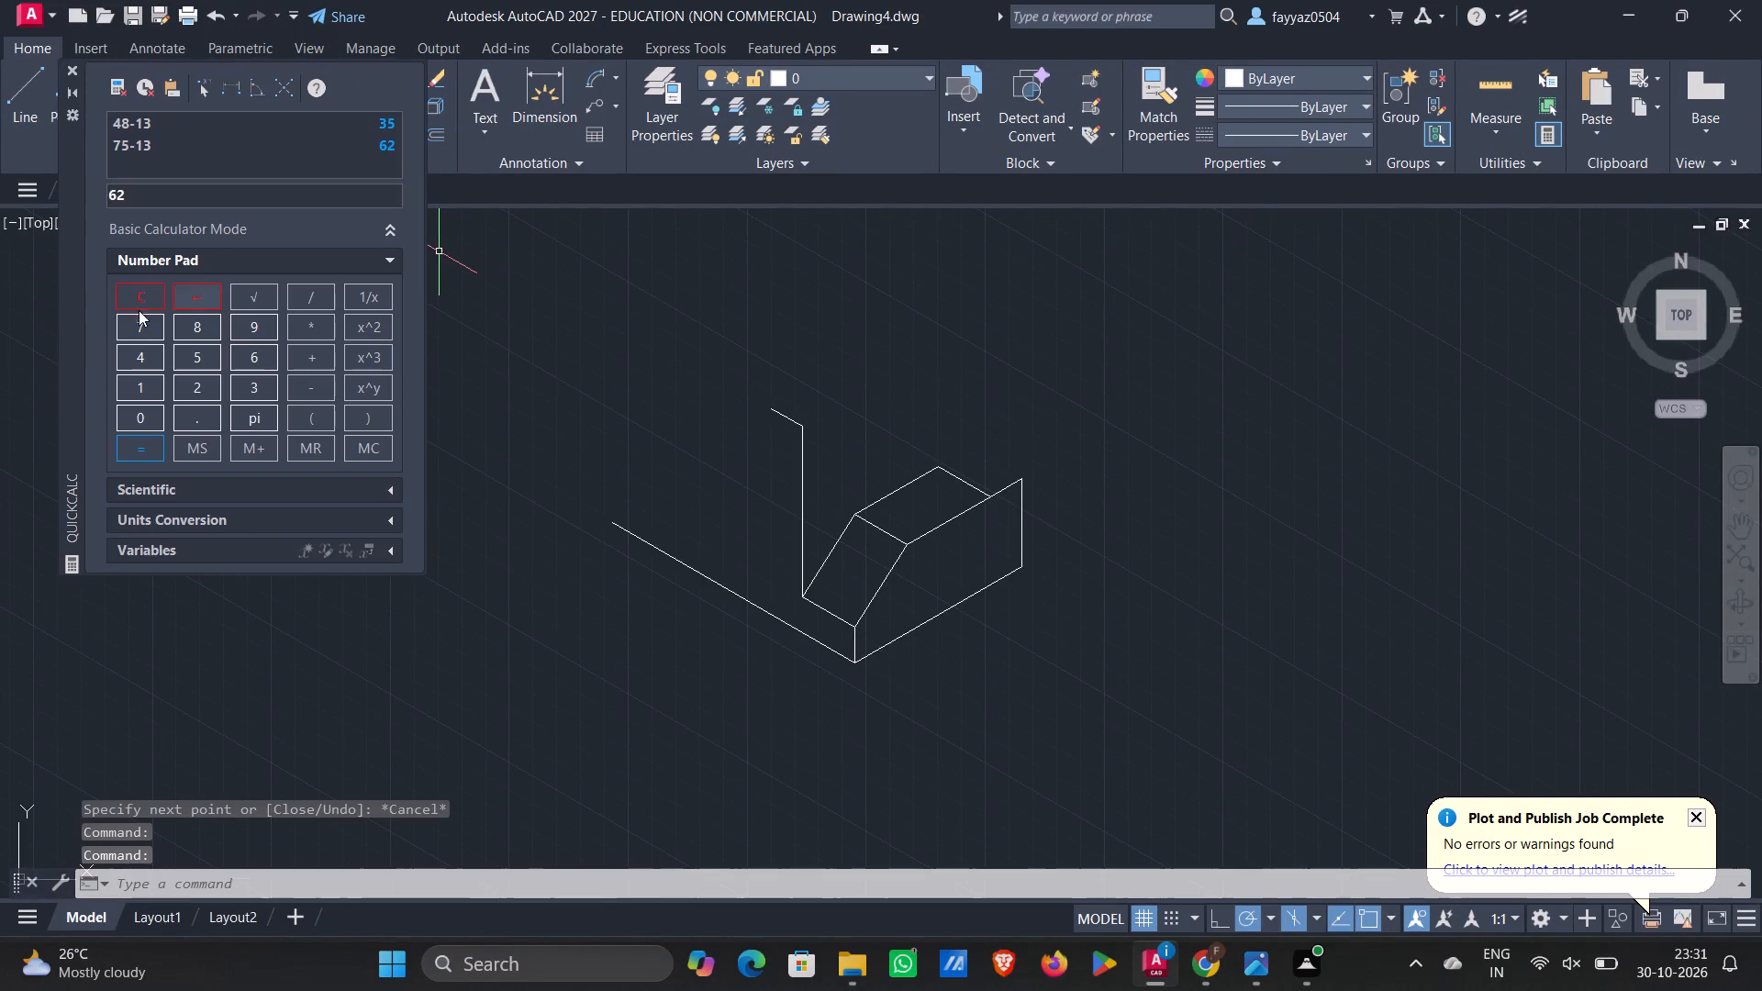
left_click(151, 323)
left_click(147, 410)
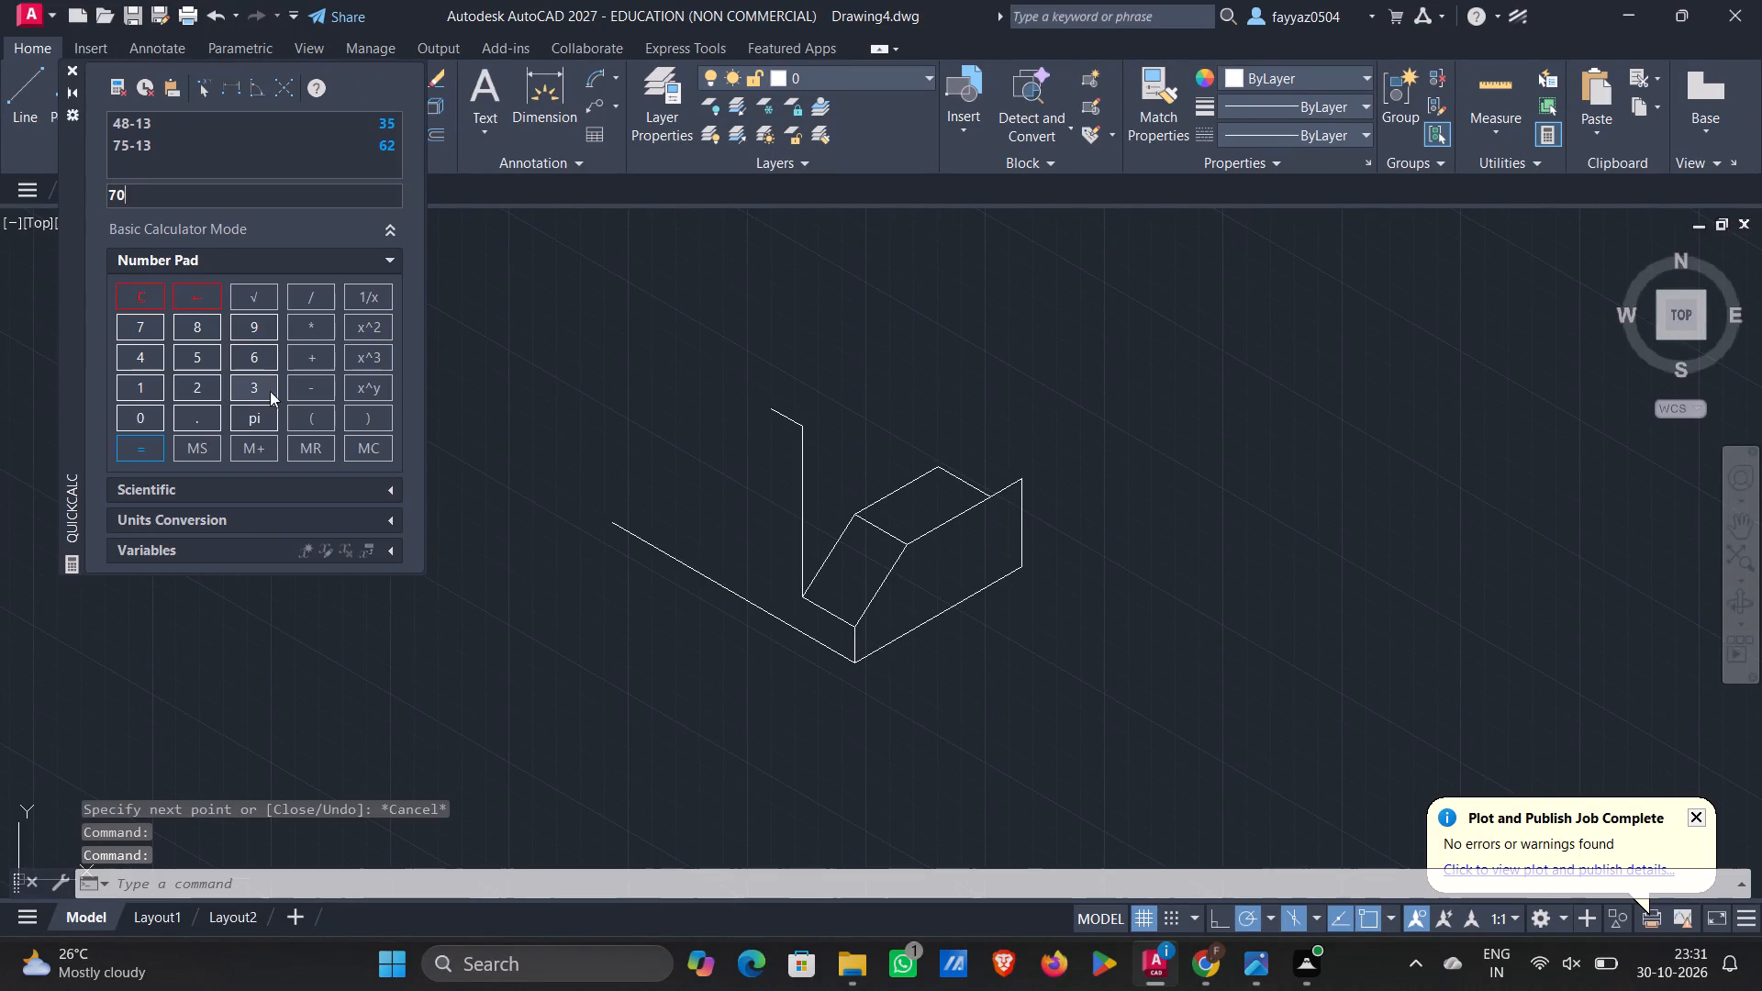
left_click(318, 392)
left_click(123, 390)
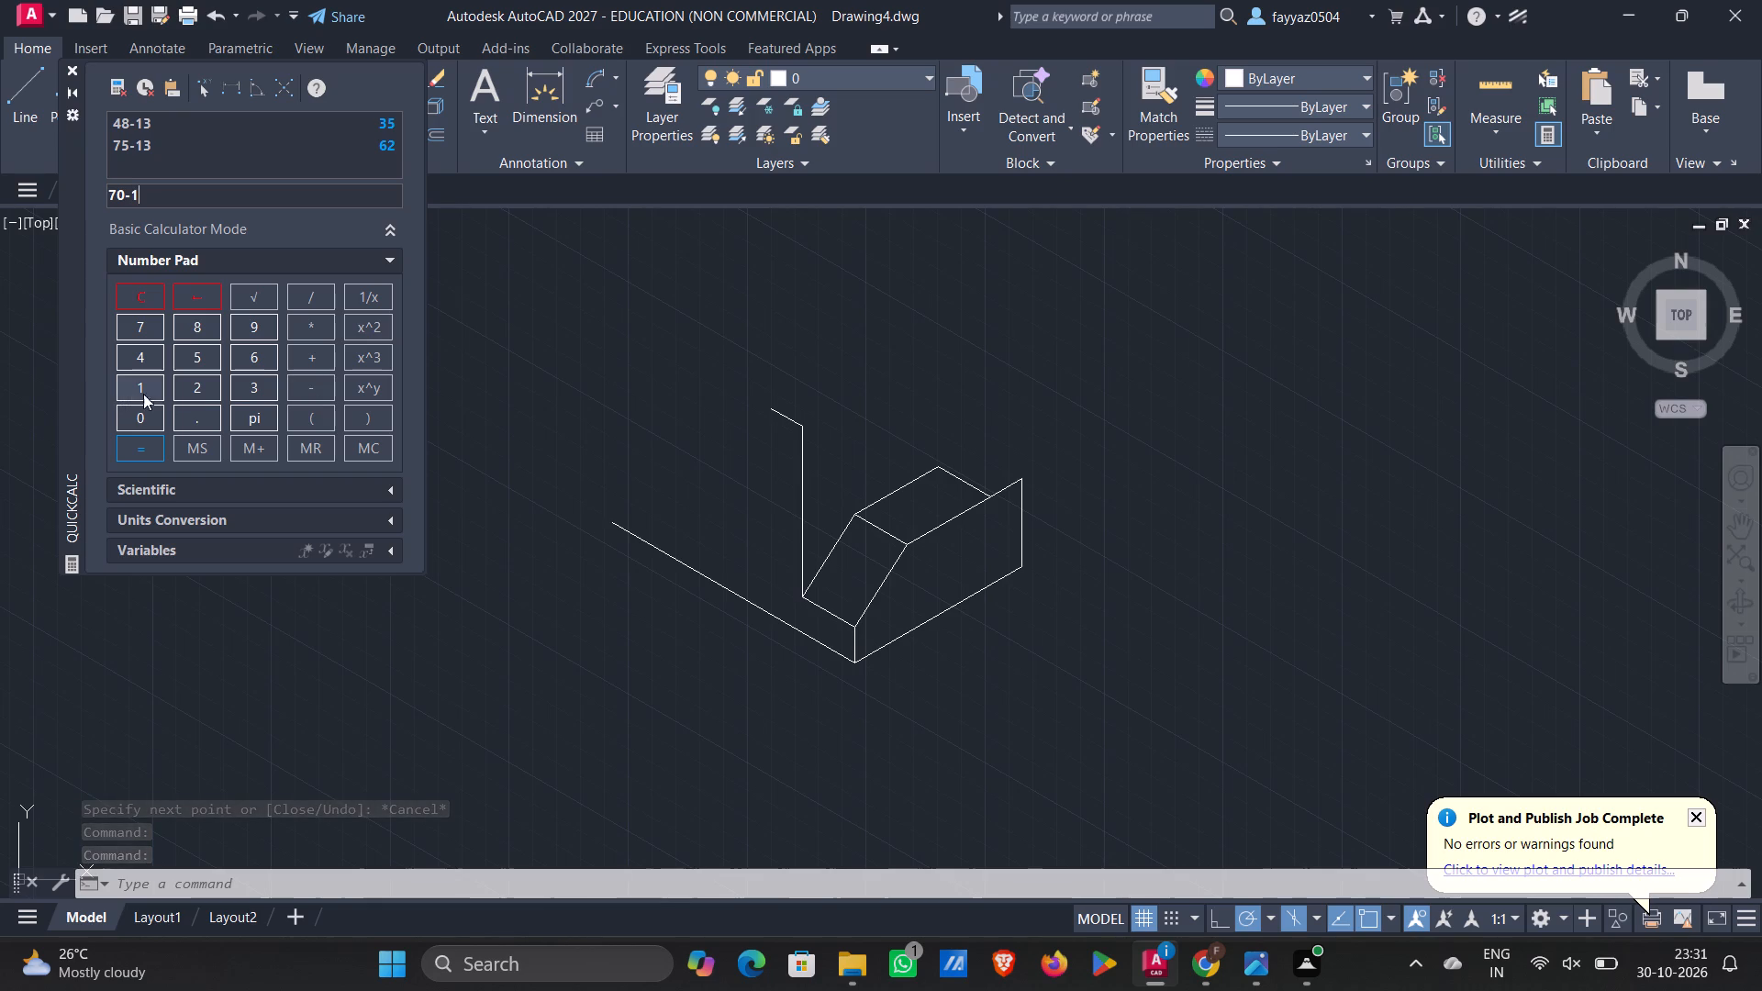
left_click(237, 380)
left_click(141, 443)
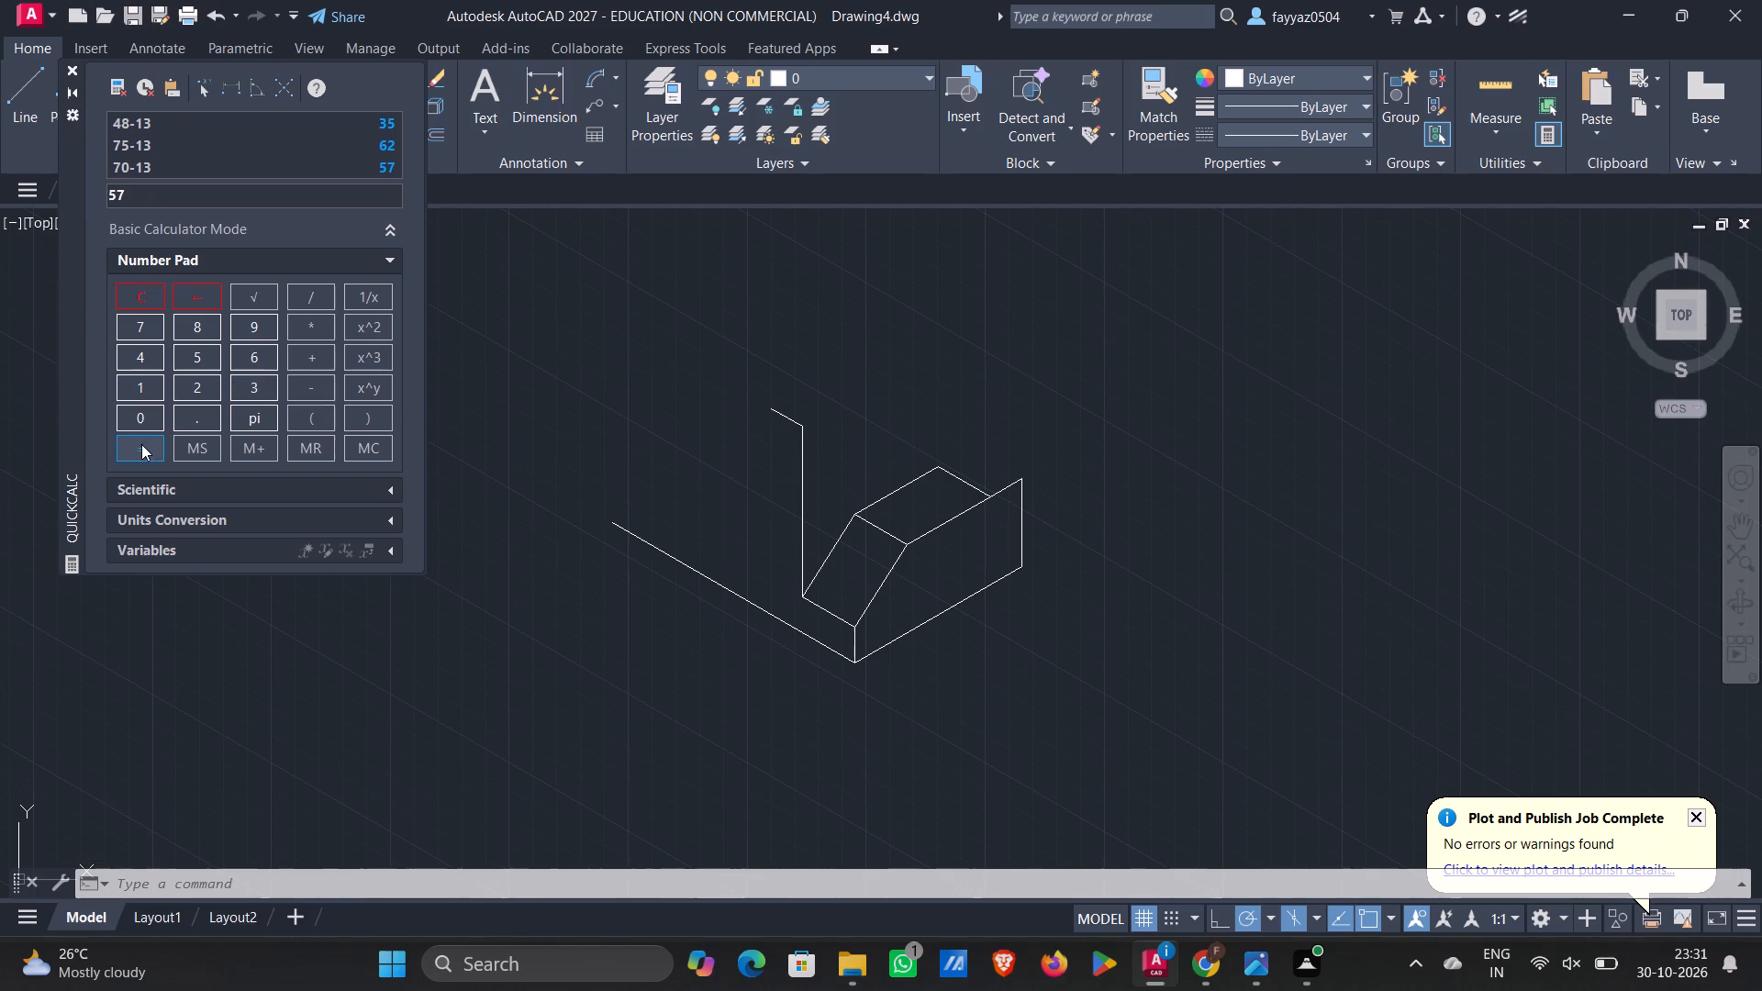
left_click(68, 72)
From the free end of the 13-unit edge atop the tall vertical, draw a line 57 at 30° and 32 at 150°.
key("l")
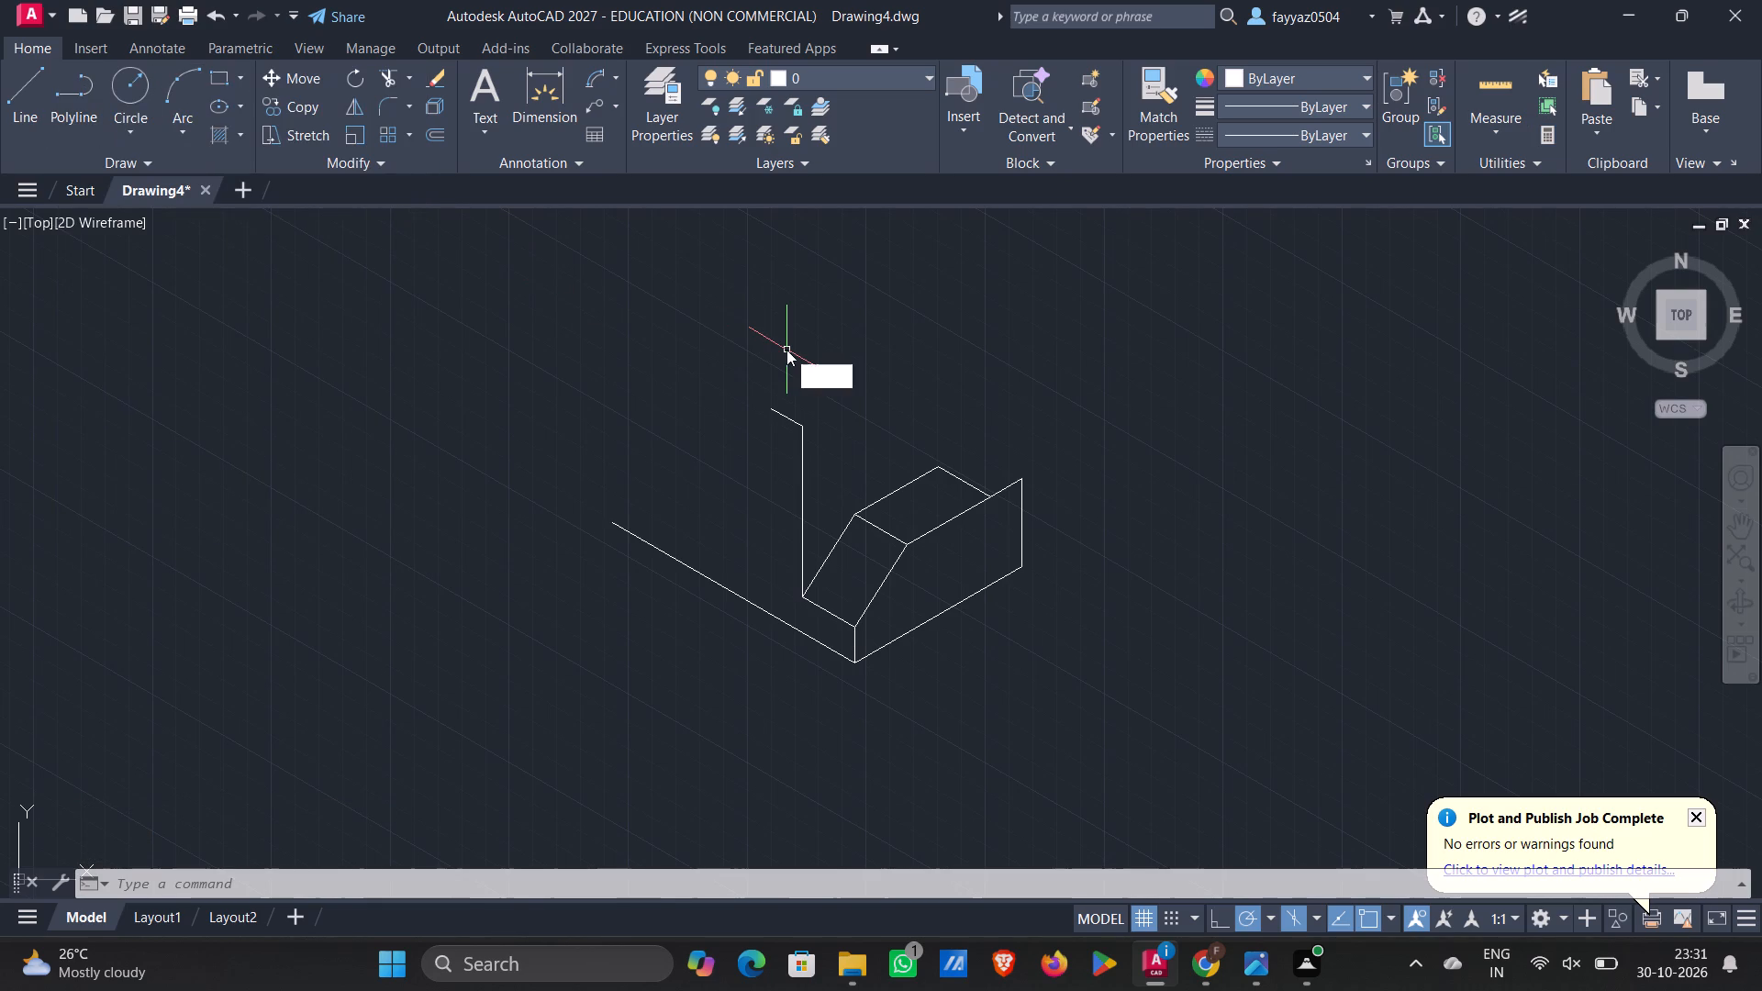
key("Return")
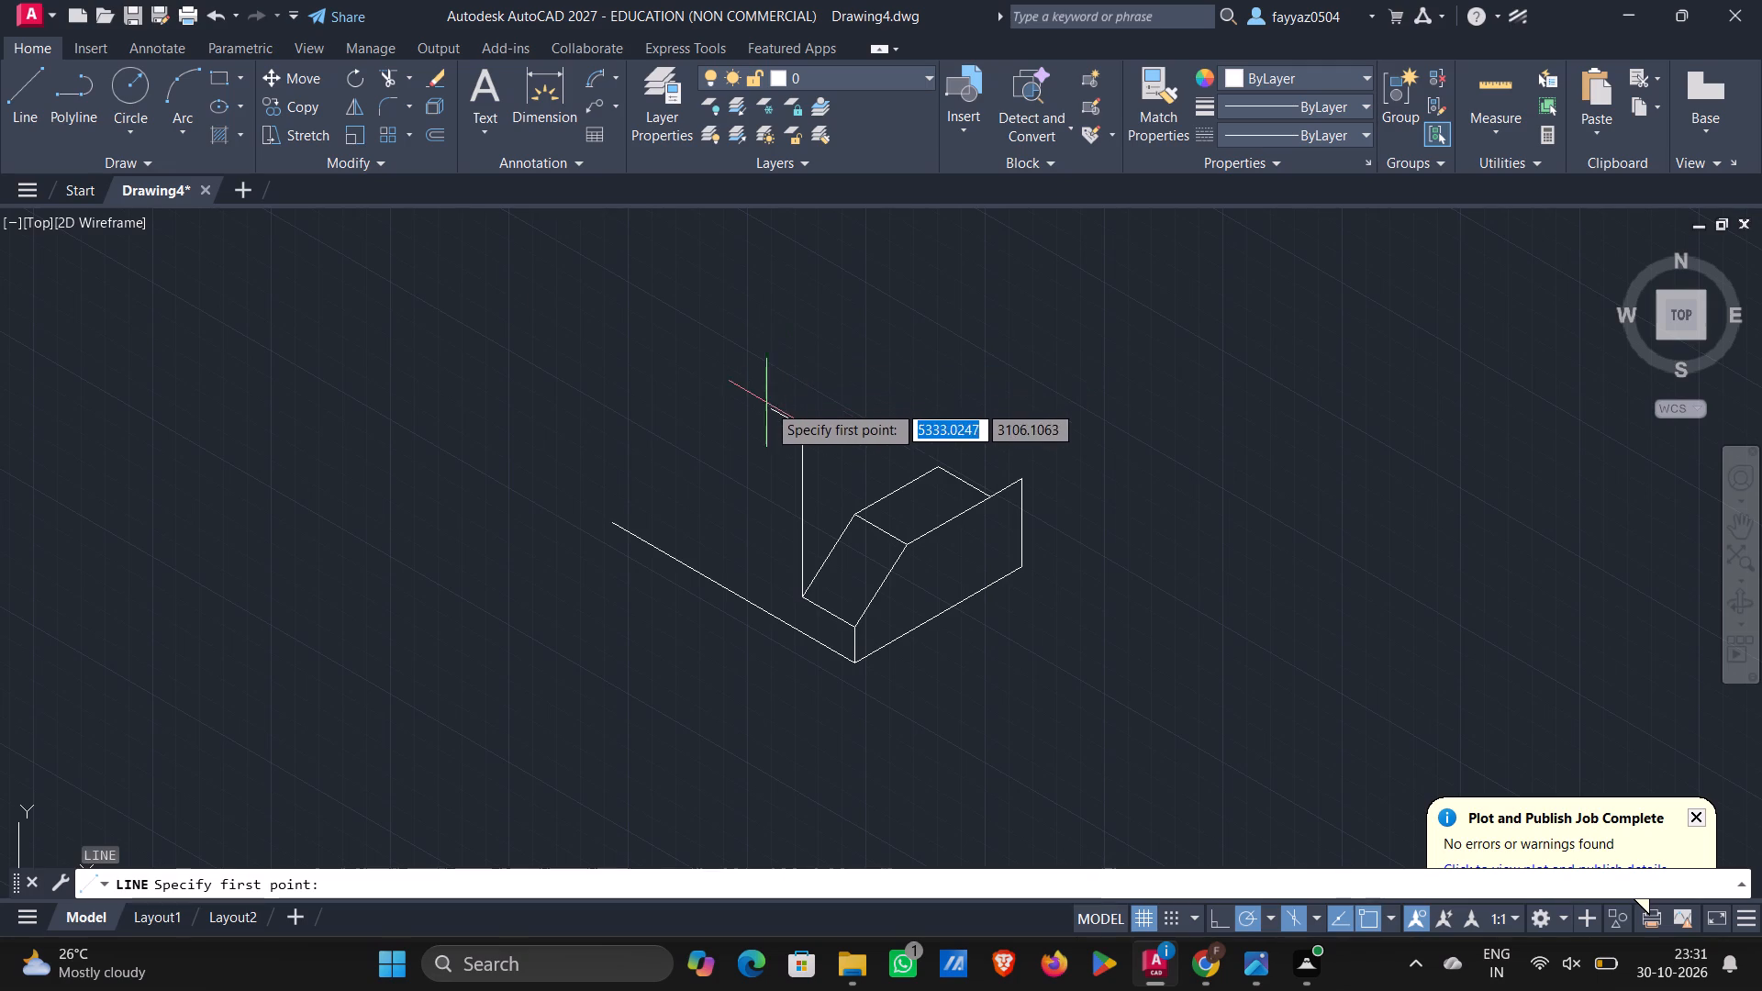
left_click(768, 406)
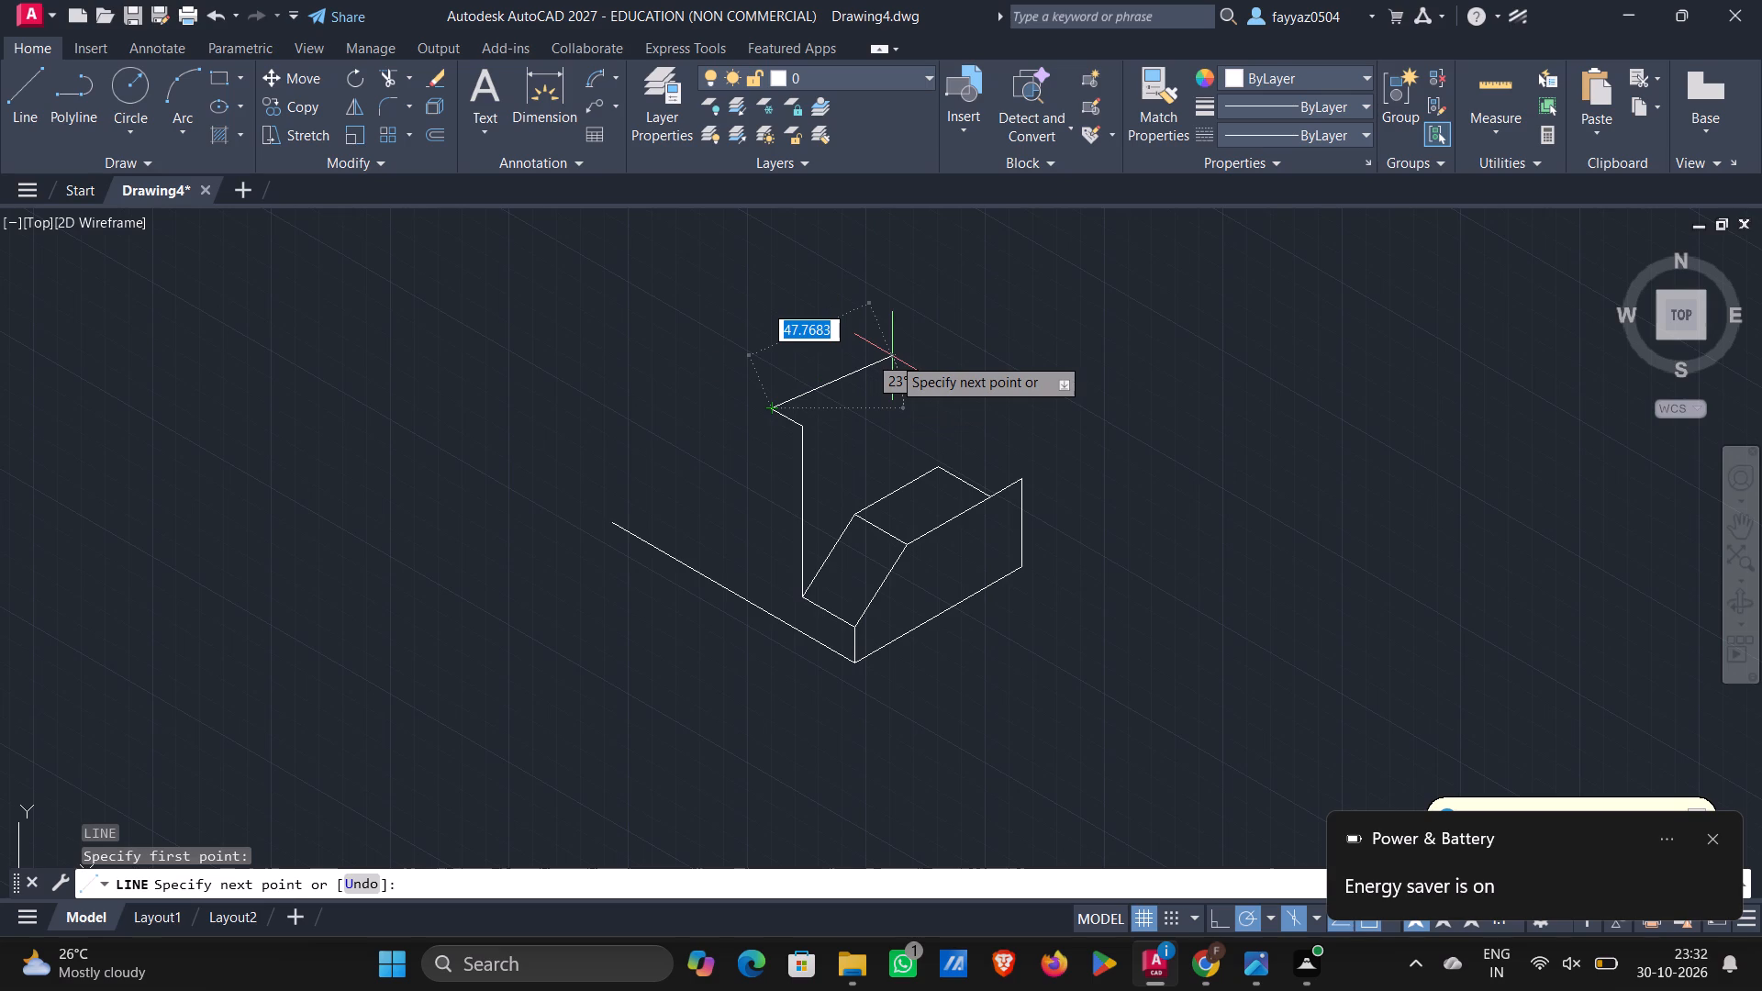
key("5")
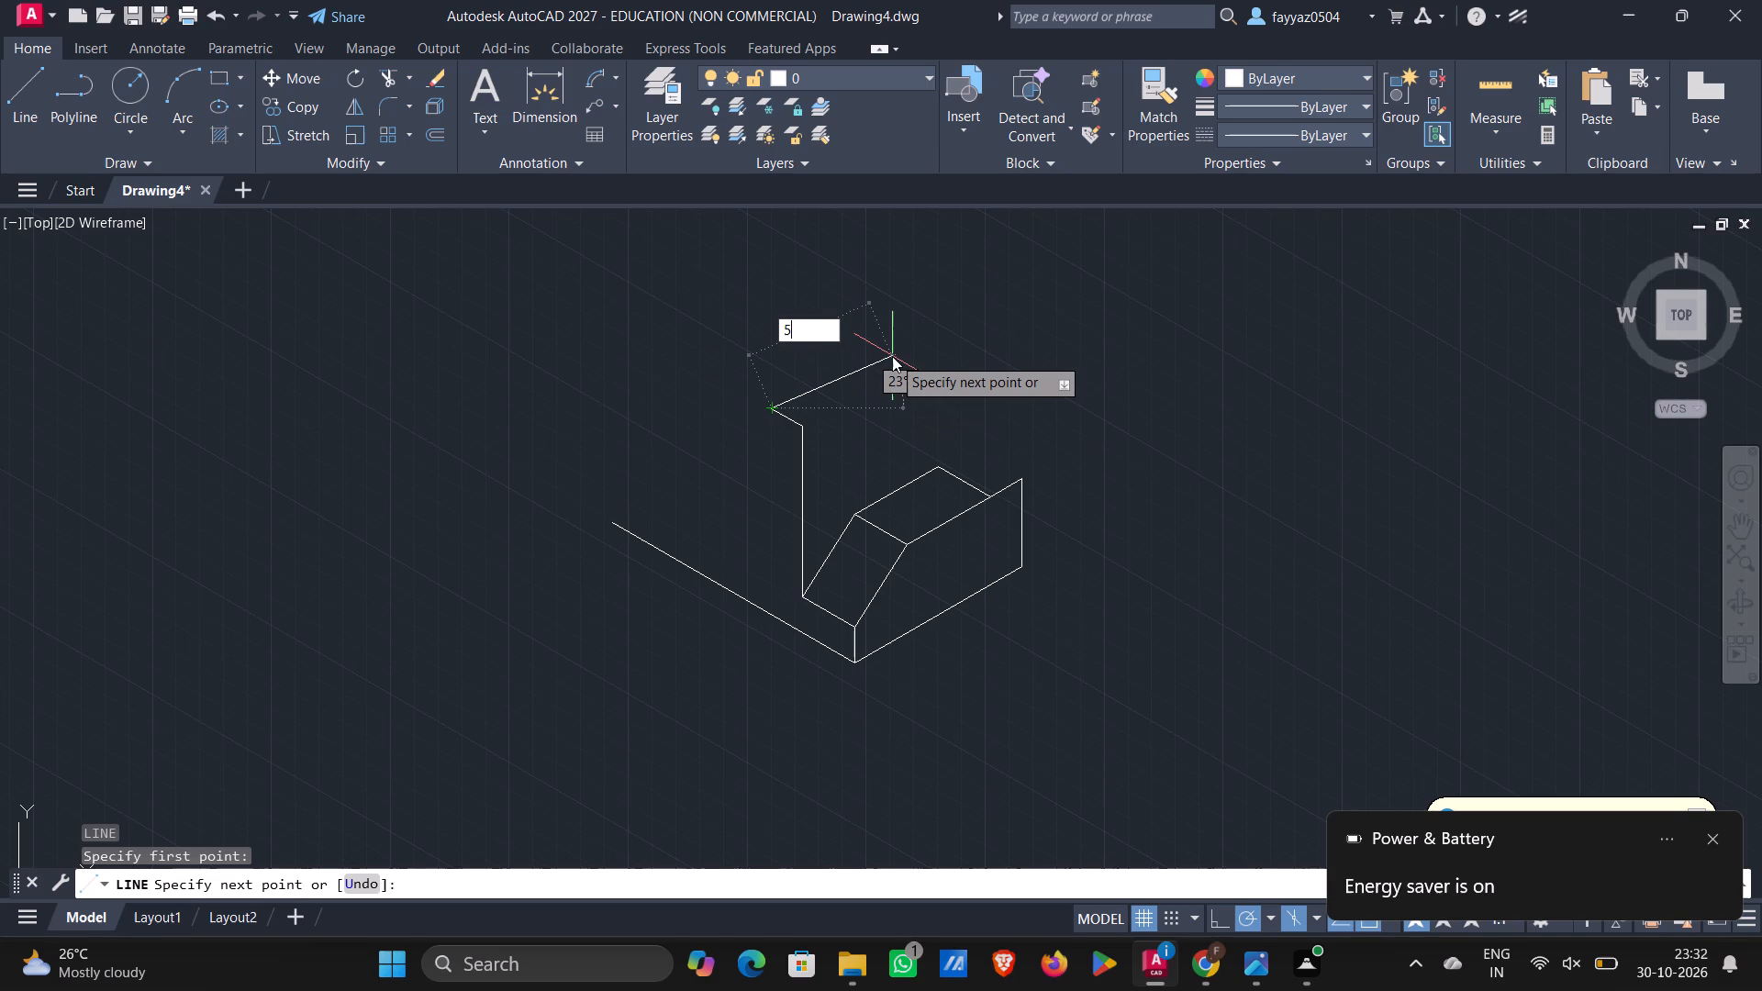
key("7")
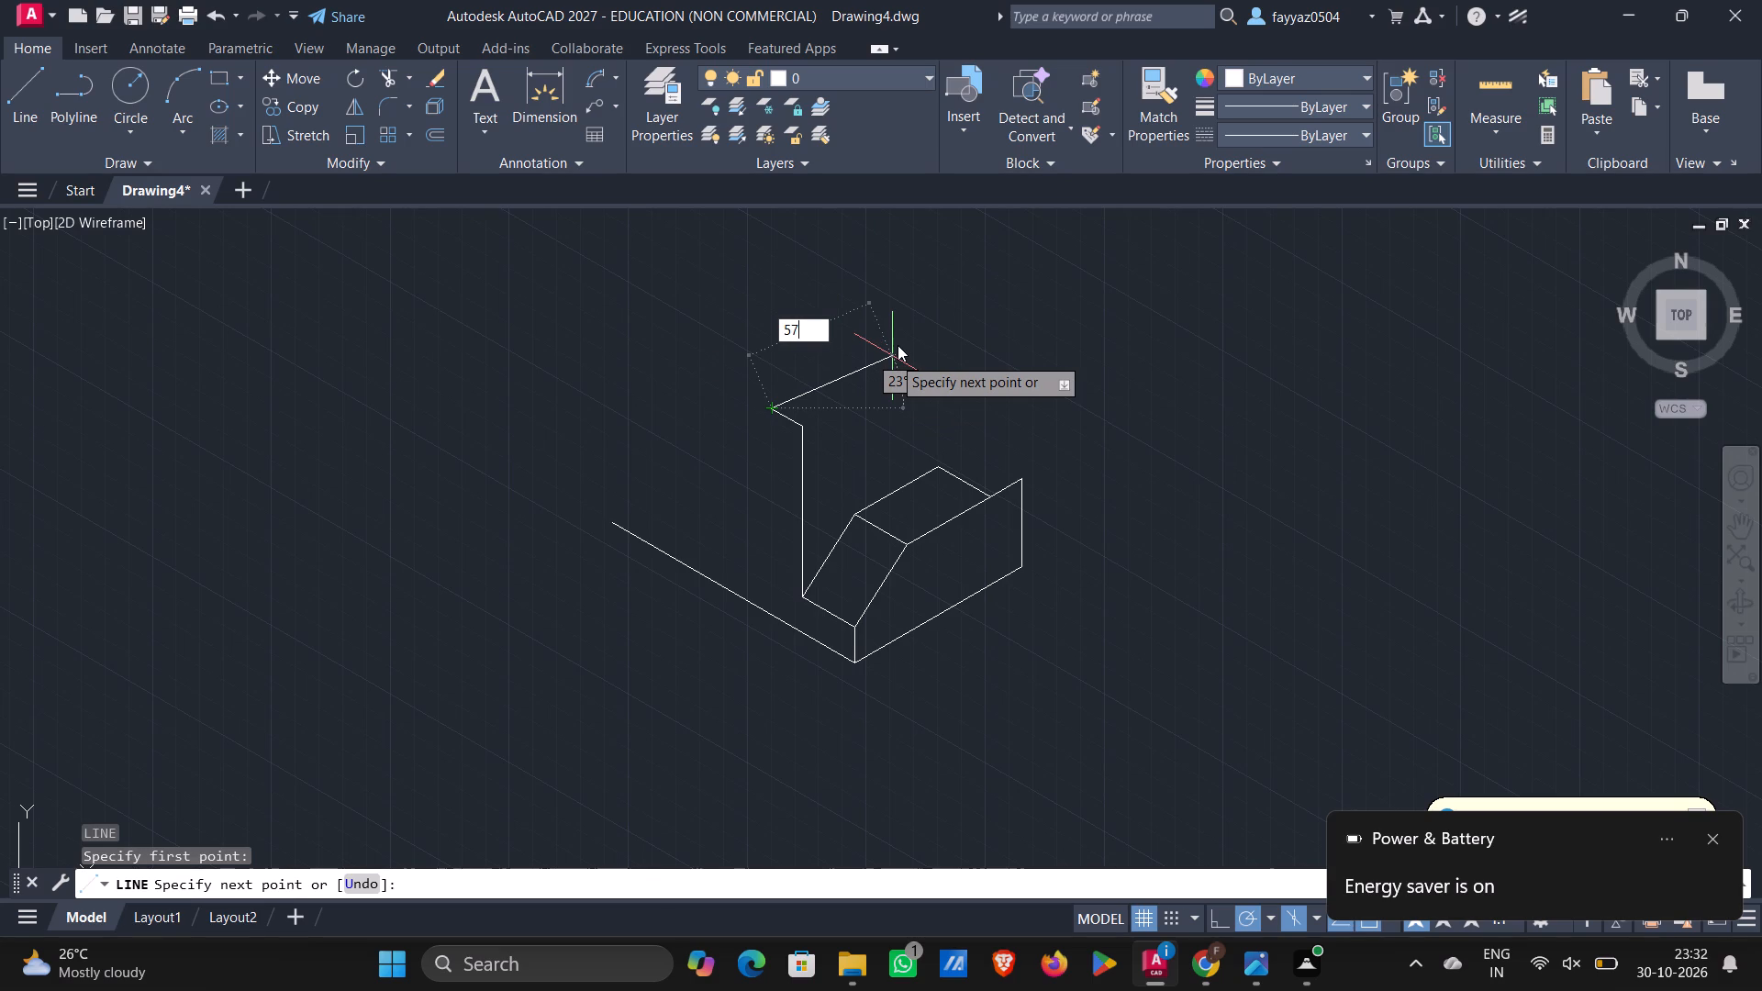
key("Escape")
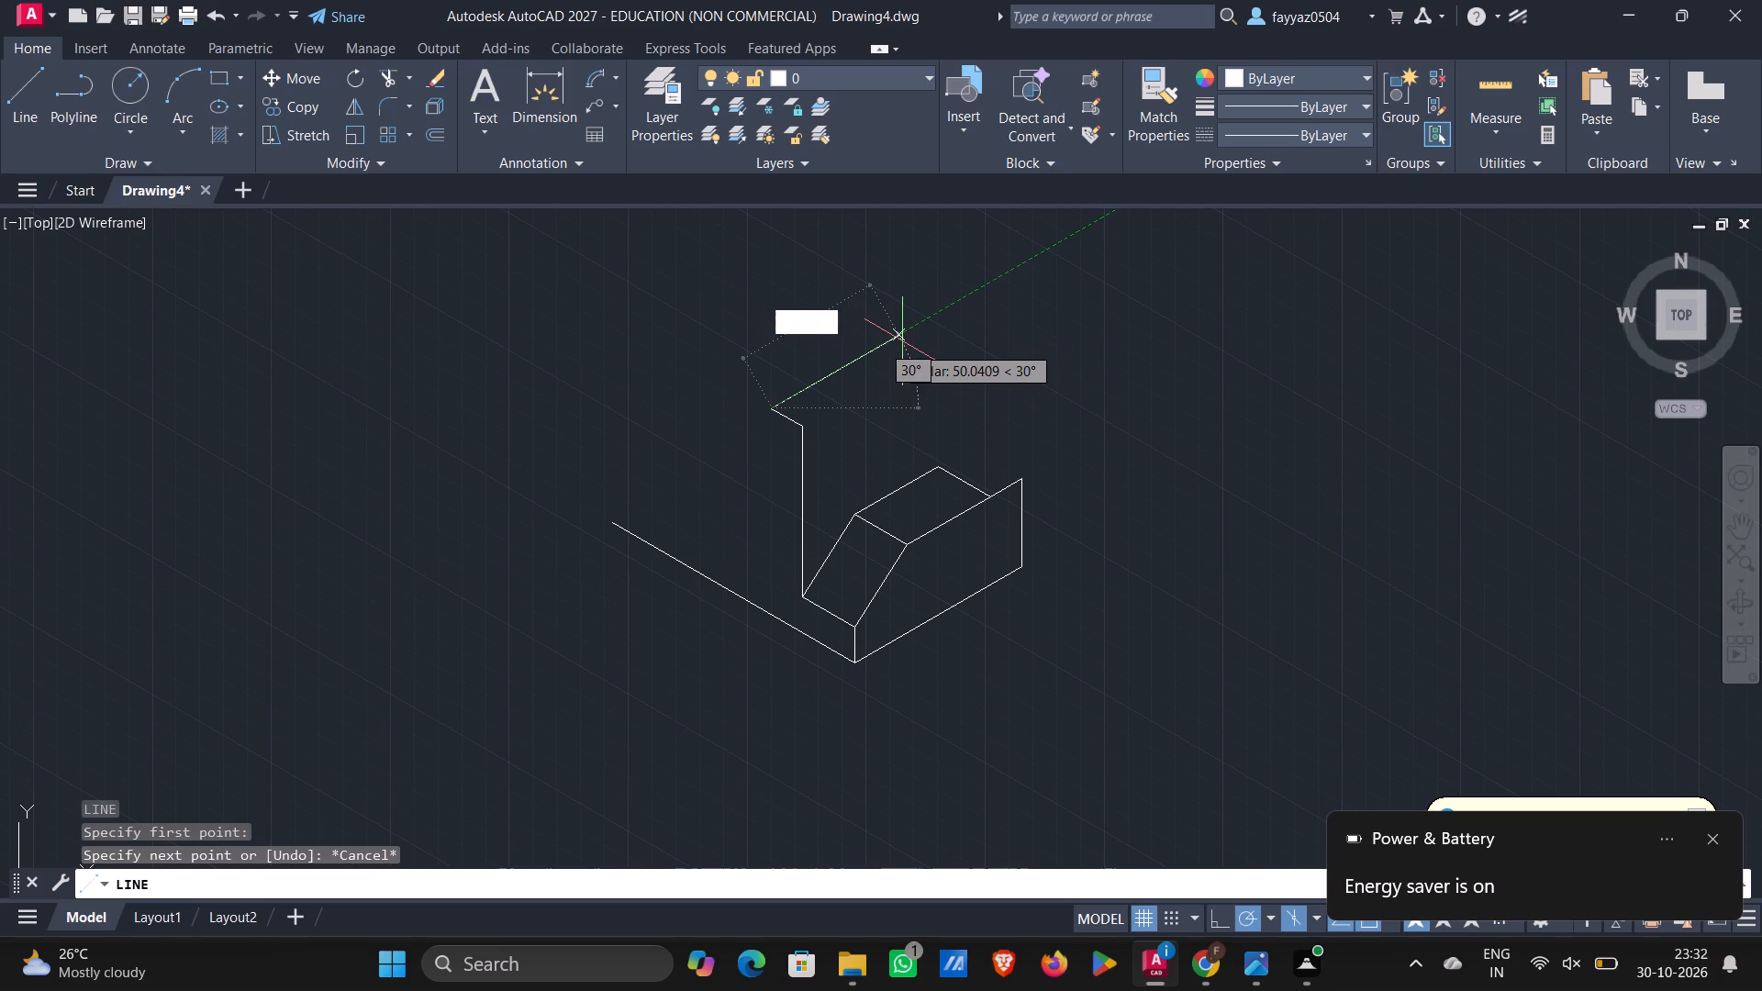
key("5")
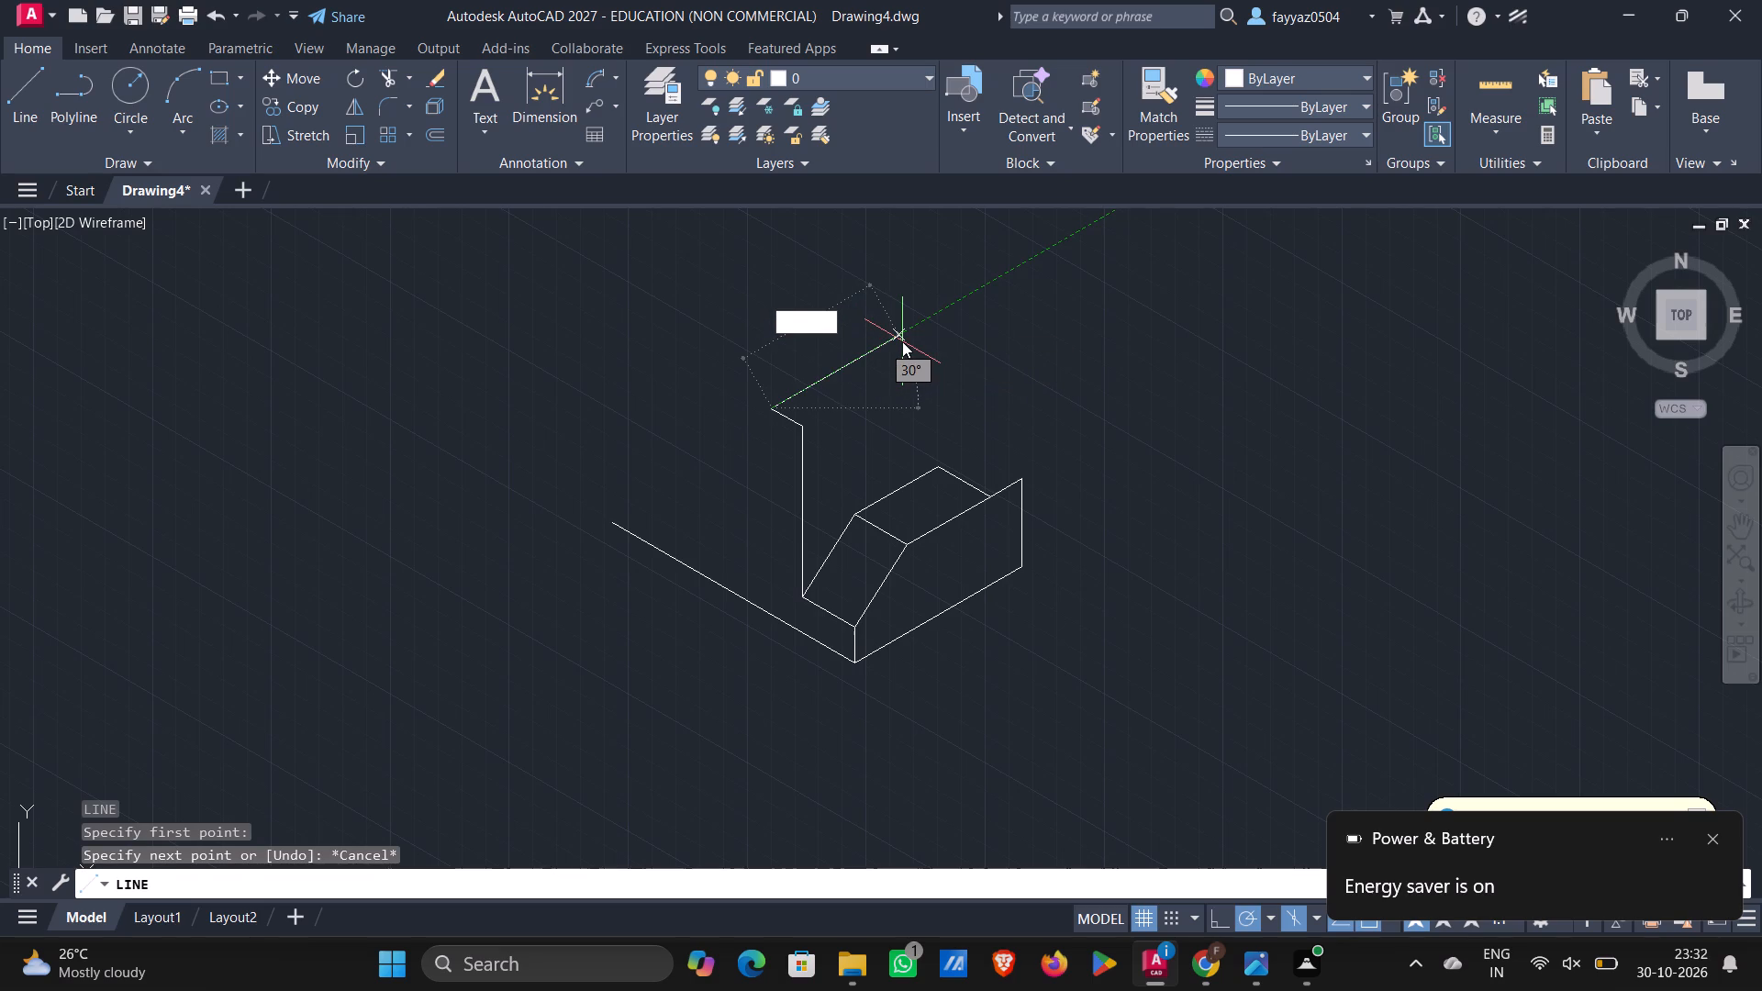
key("7")
key("Return")
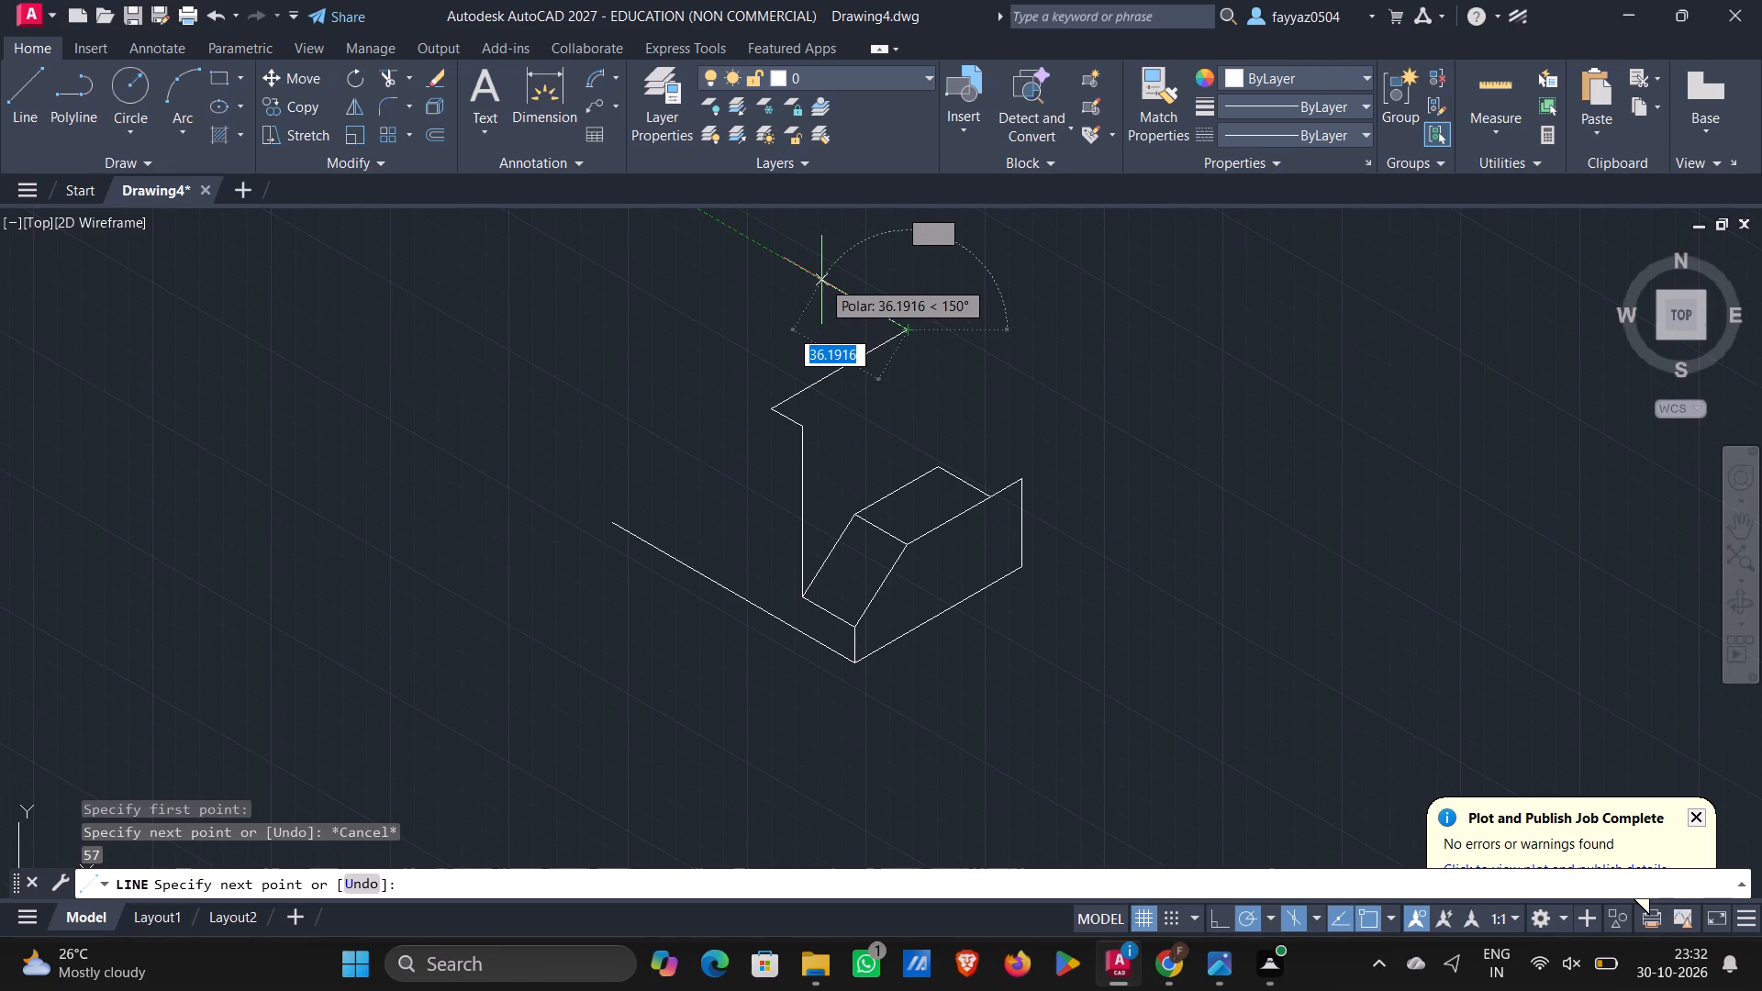
type("32")
key("Return")
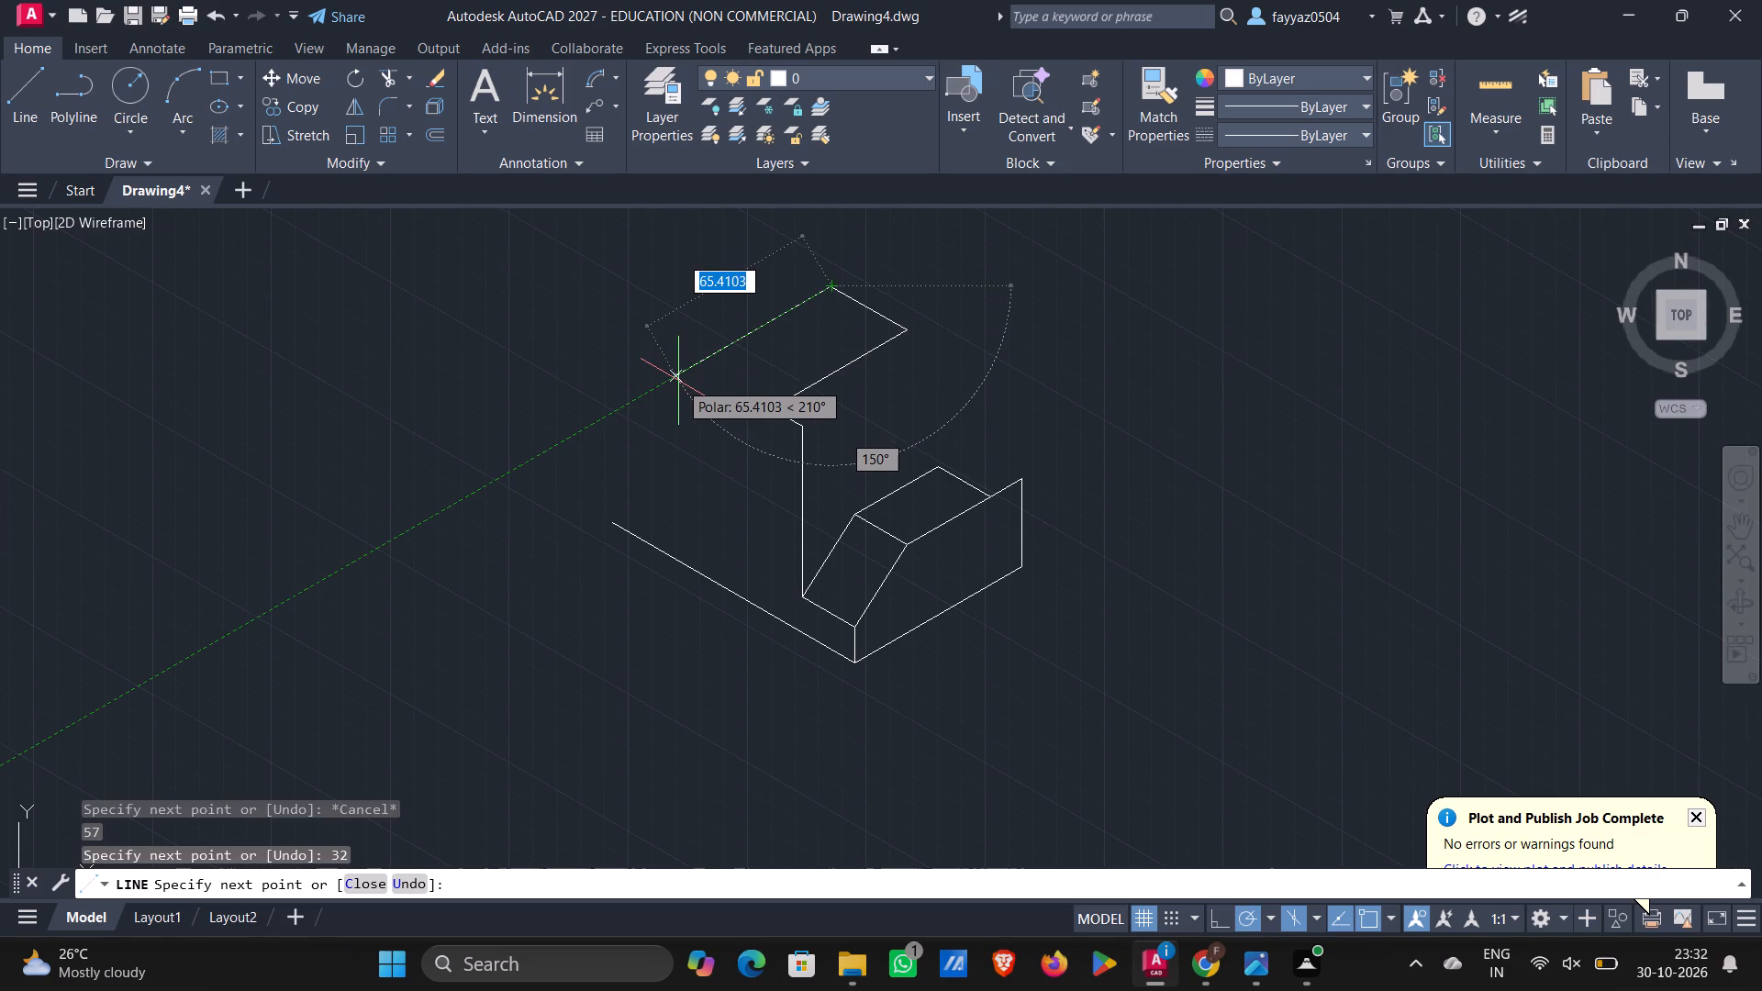
Continue the line from the end of the 32-unit segment with 57 at 210° and 13 at 150°.
key("5")
key("7")
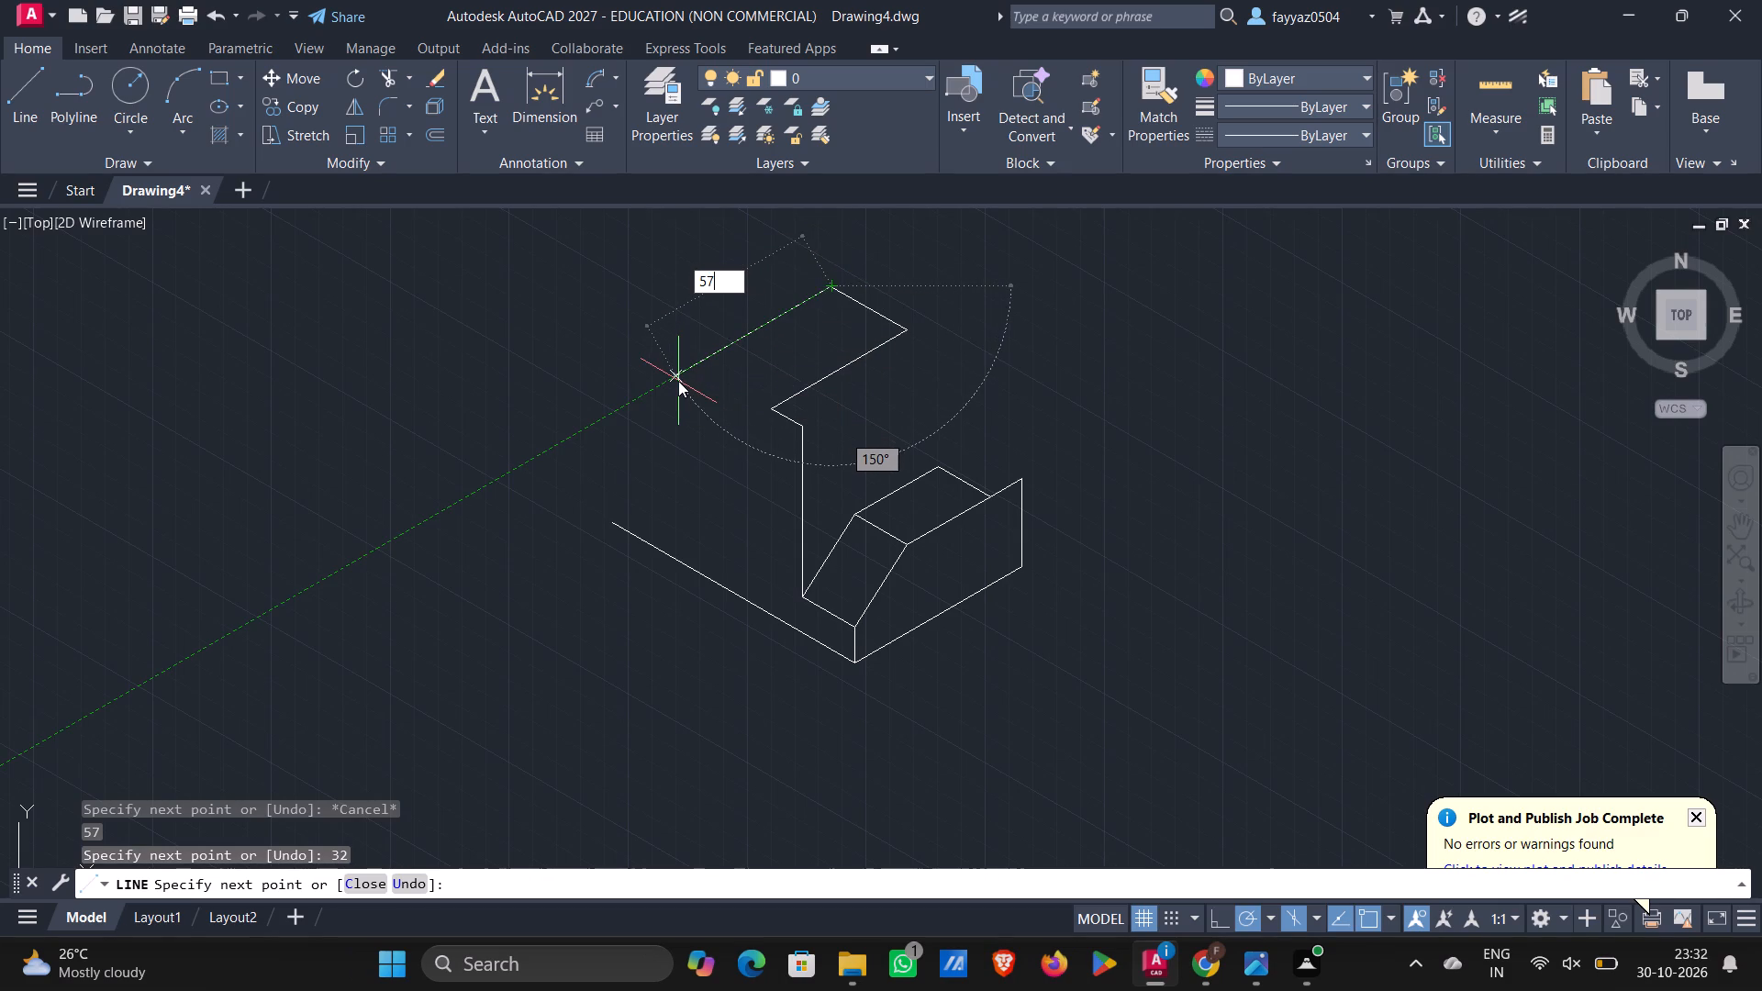
key("Return")
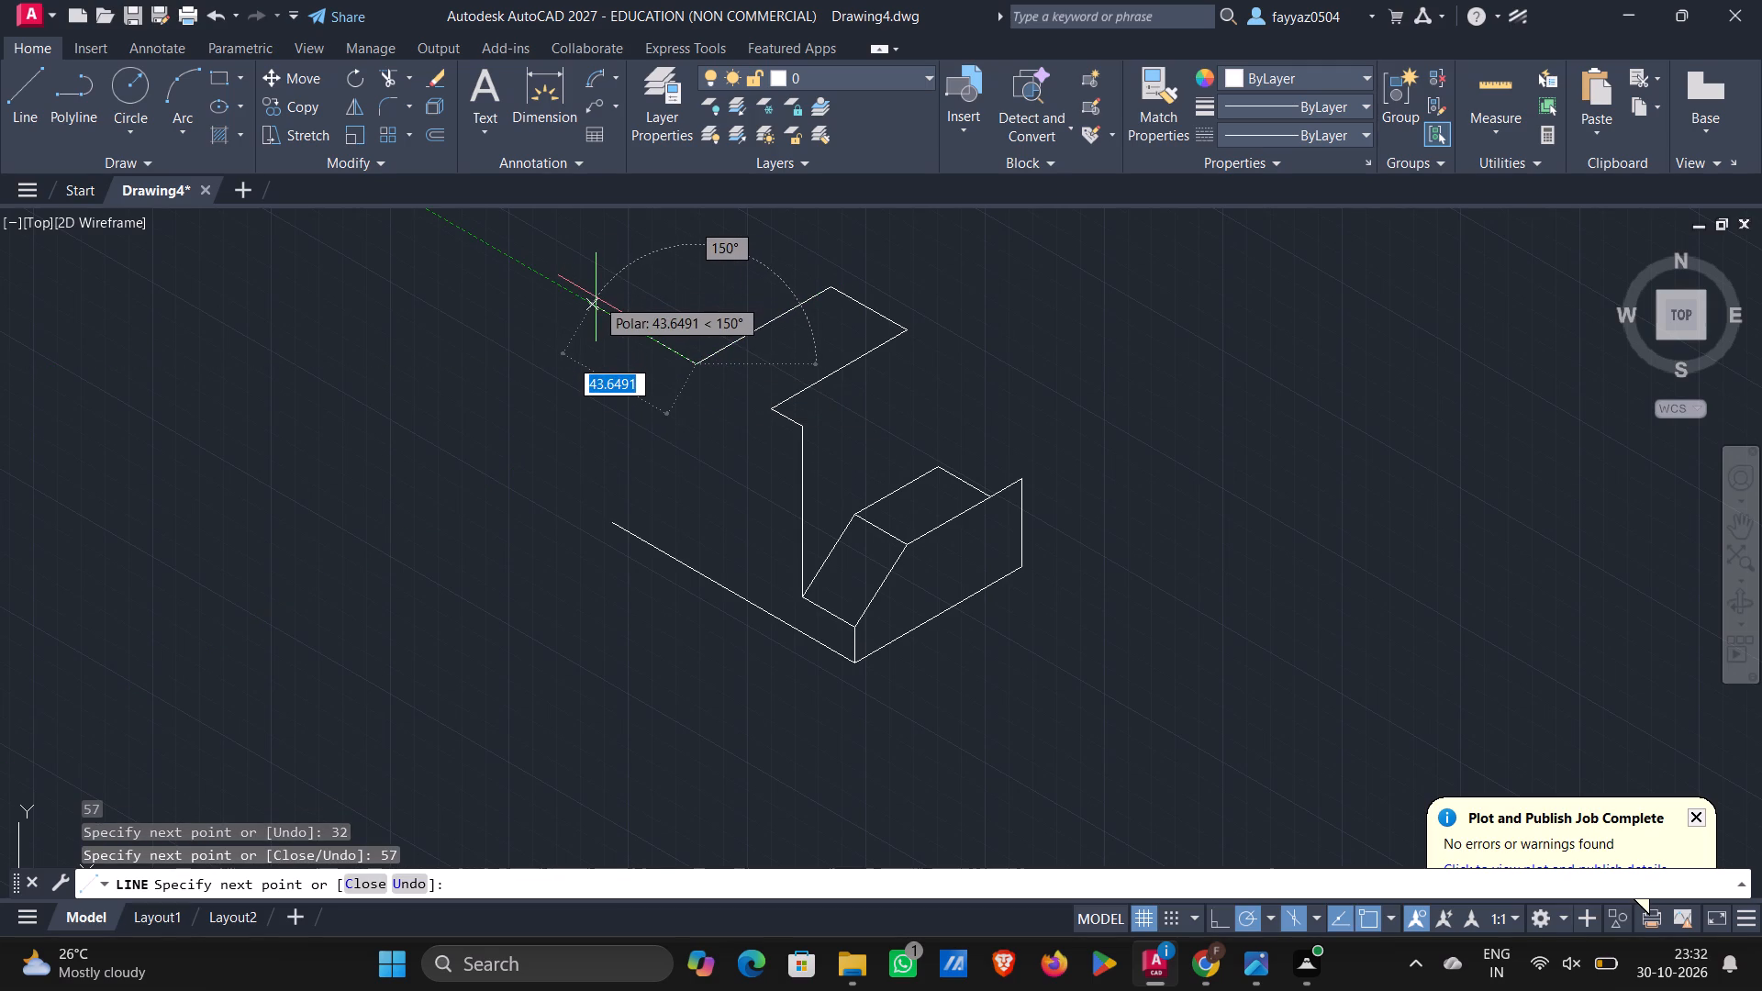
type("13")
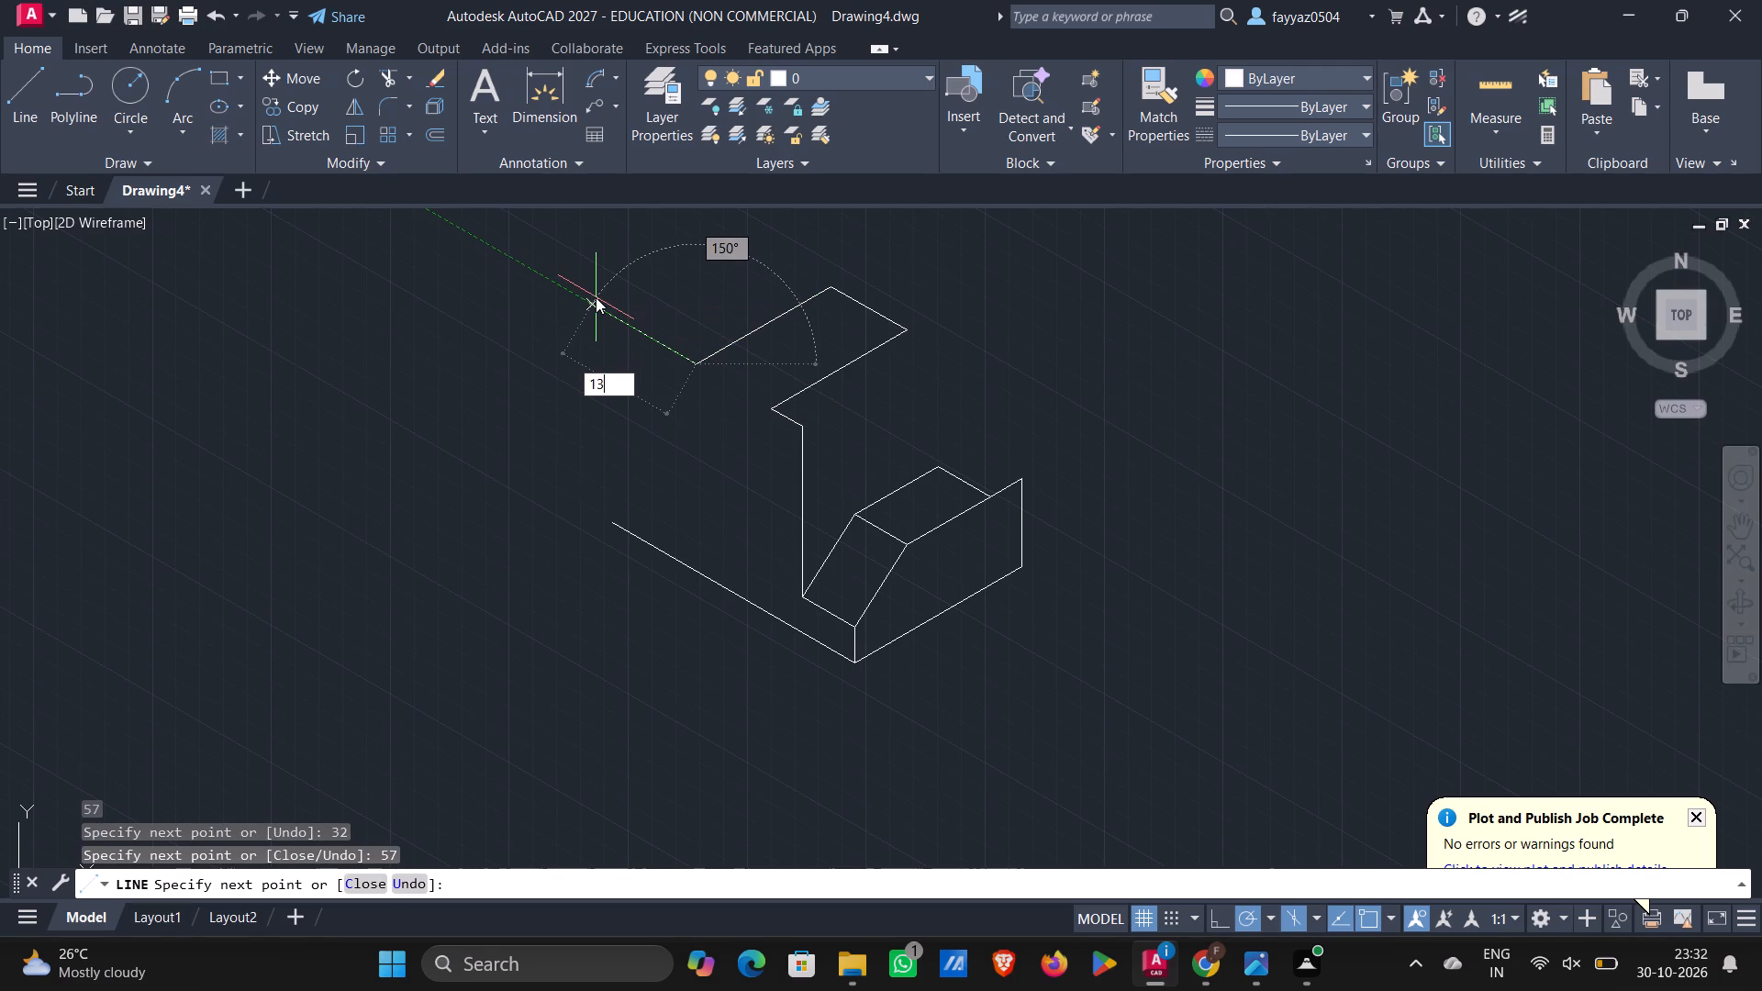
key("Return")
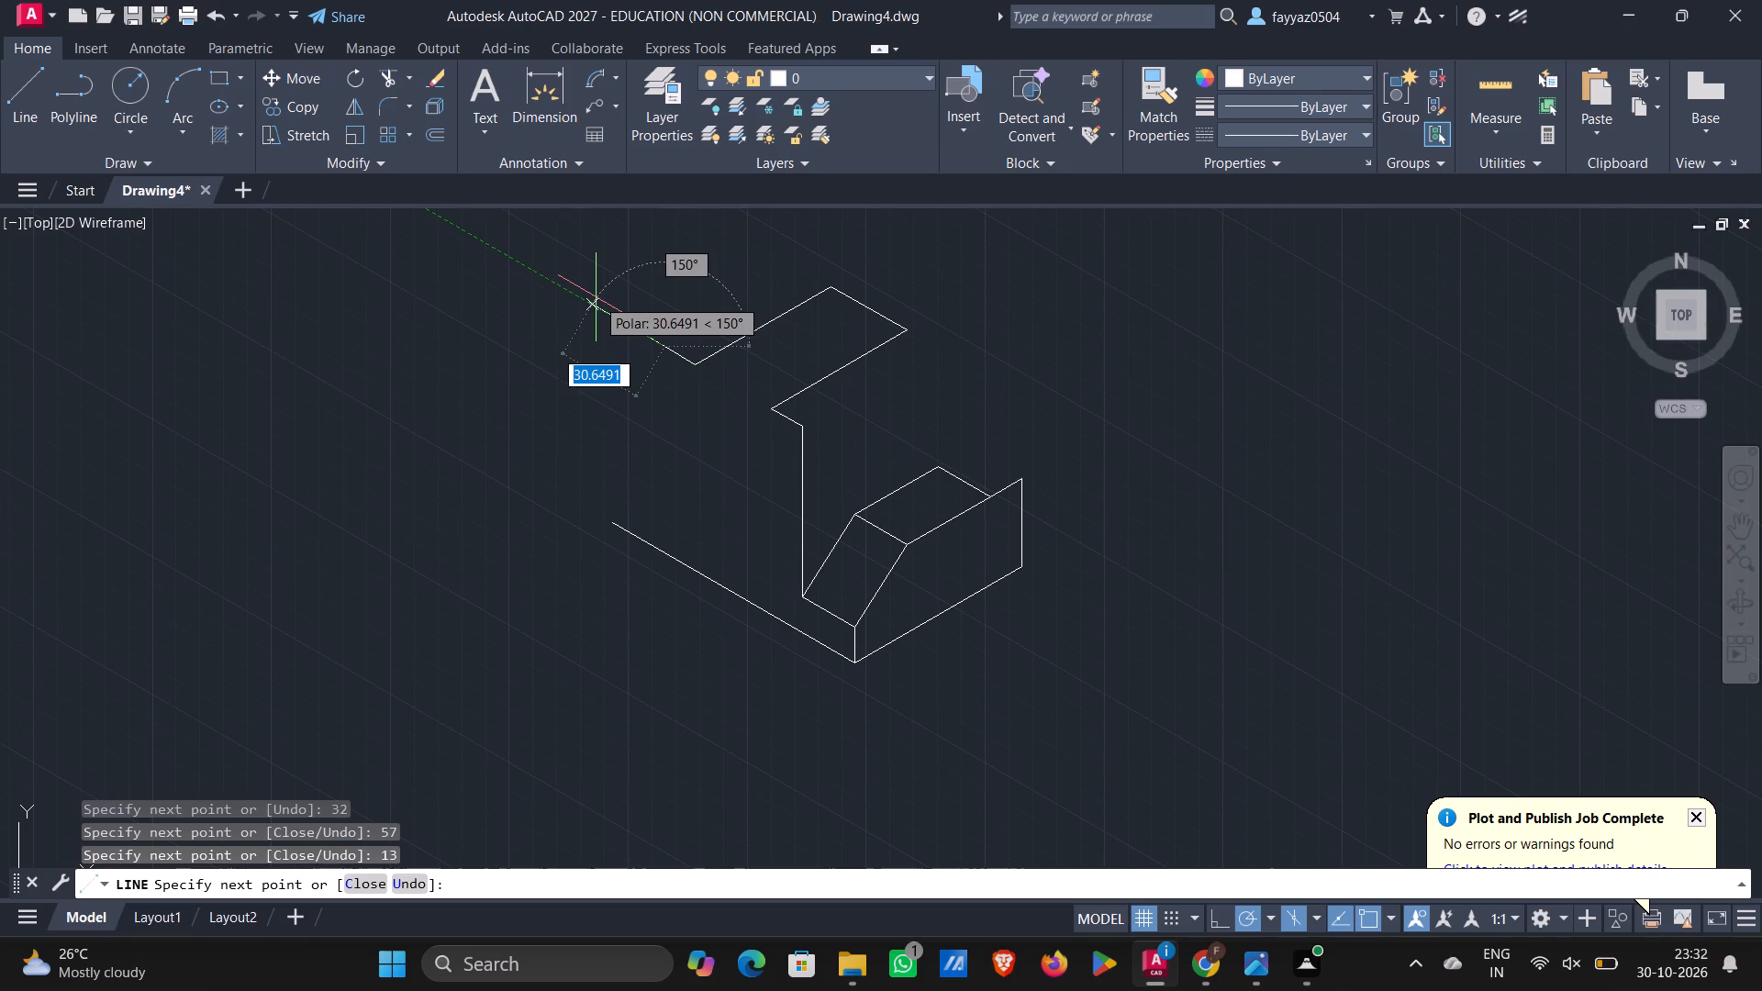
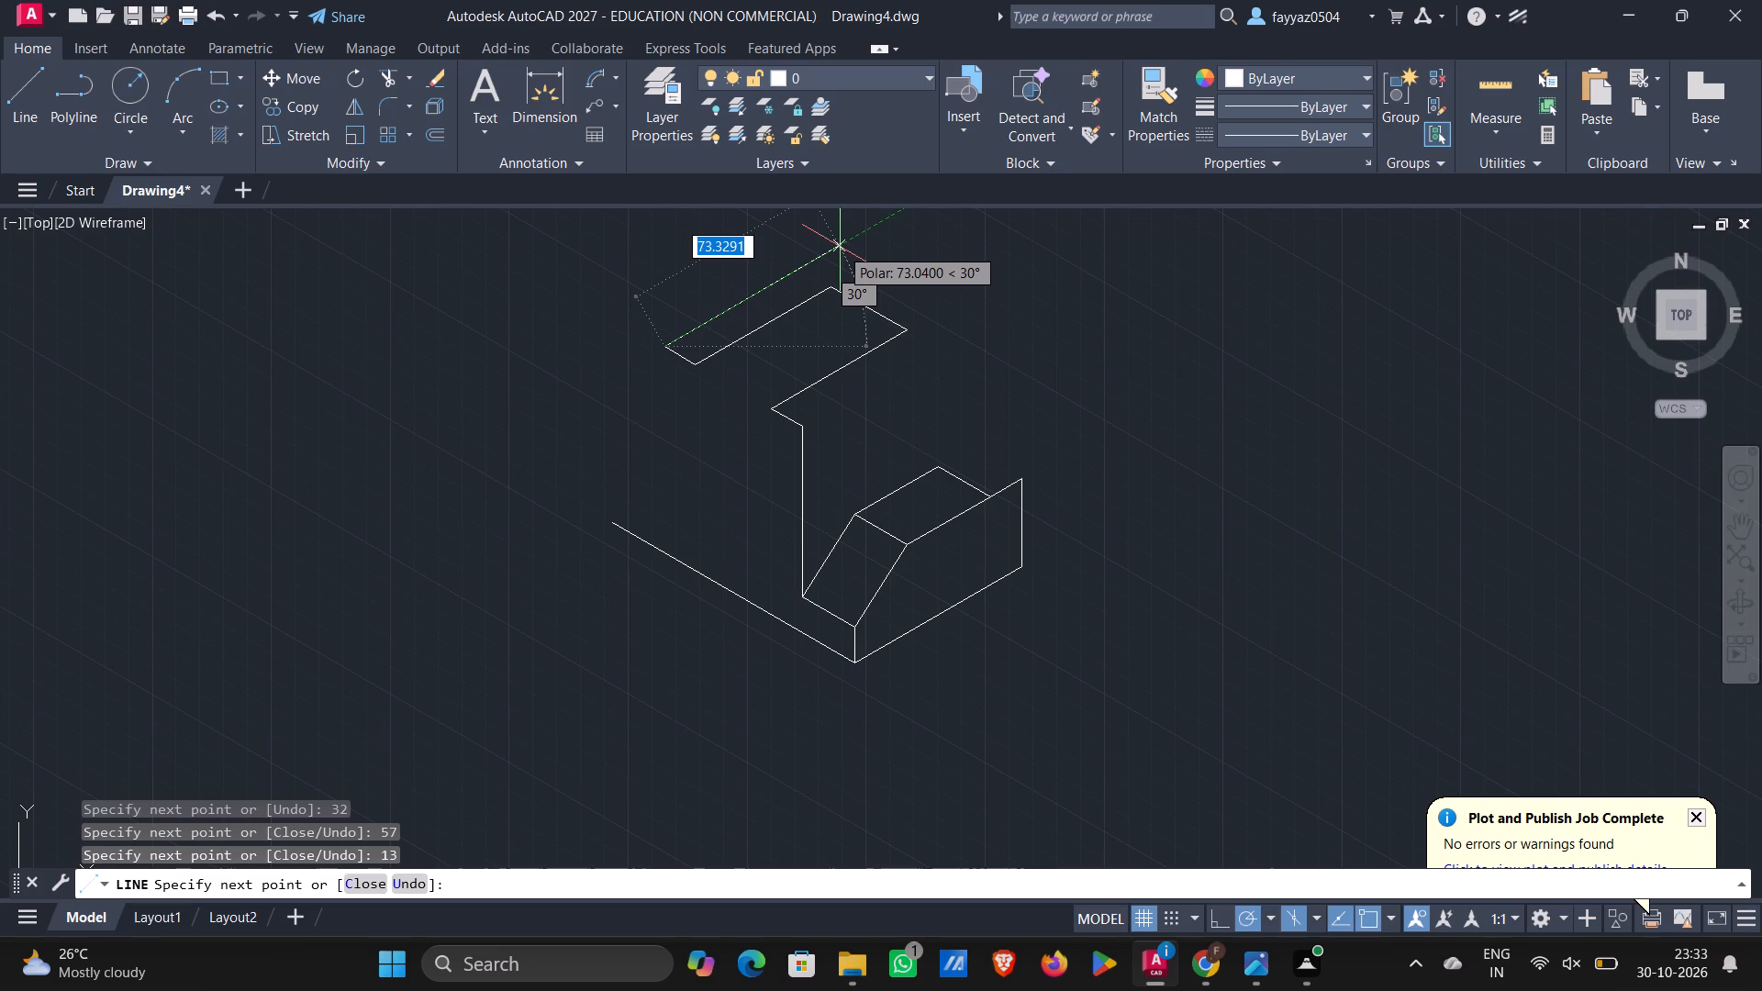
Continue the line with 70 at 30° and 58 at 330°, ending it at the block's upper right corner.
key("7")
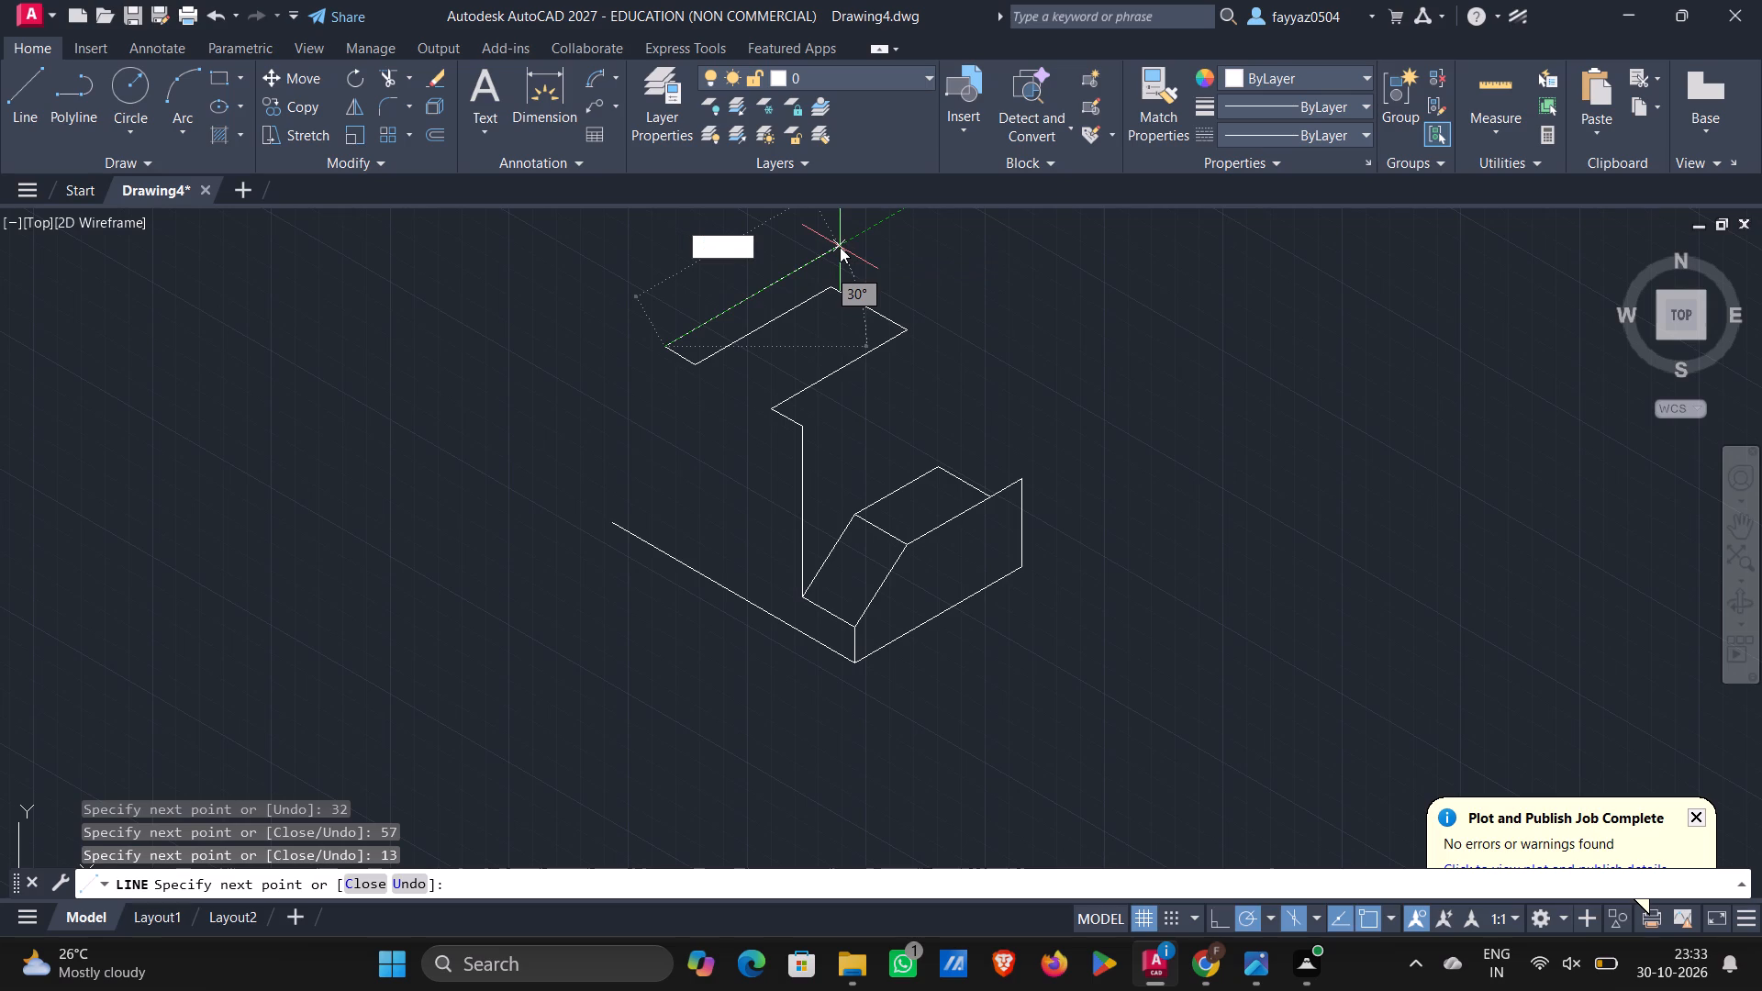
key("0")
key("Return")
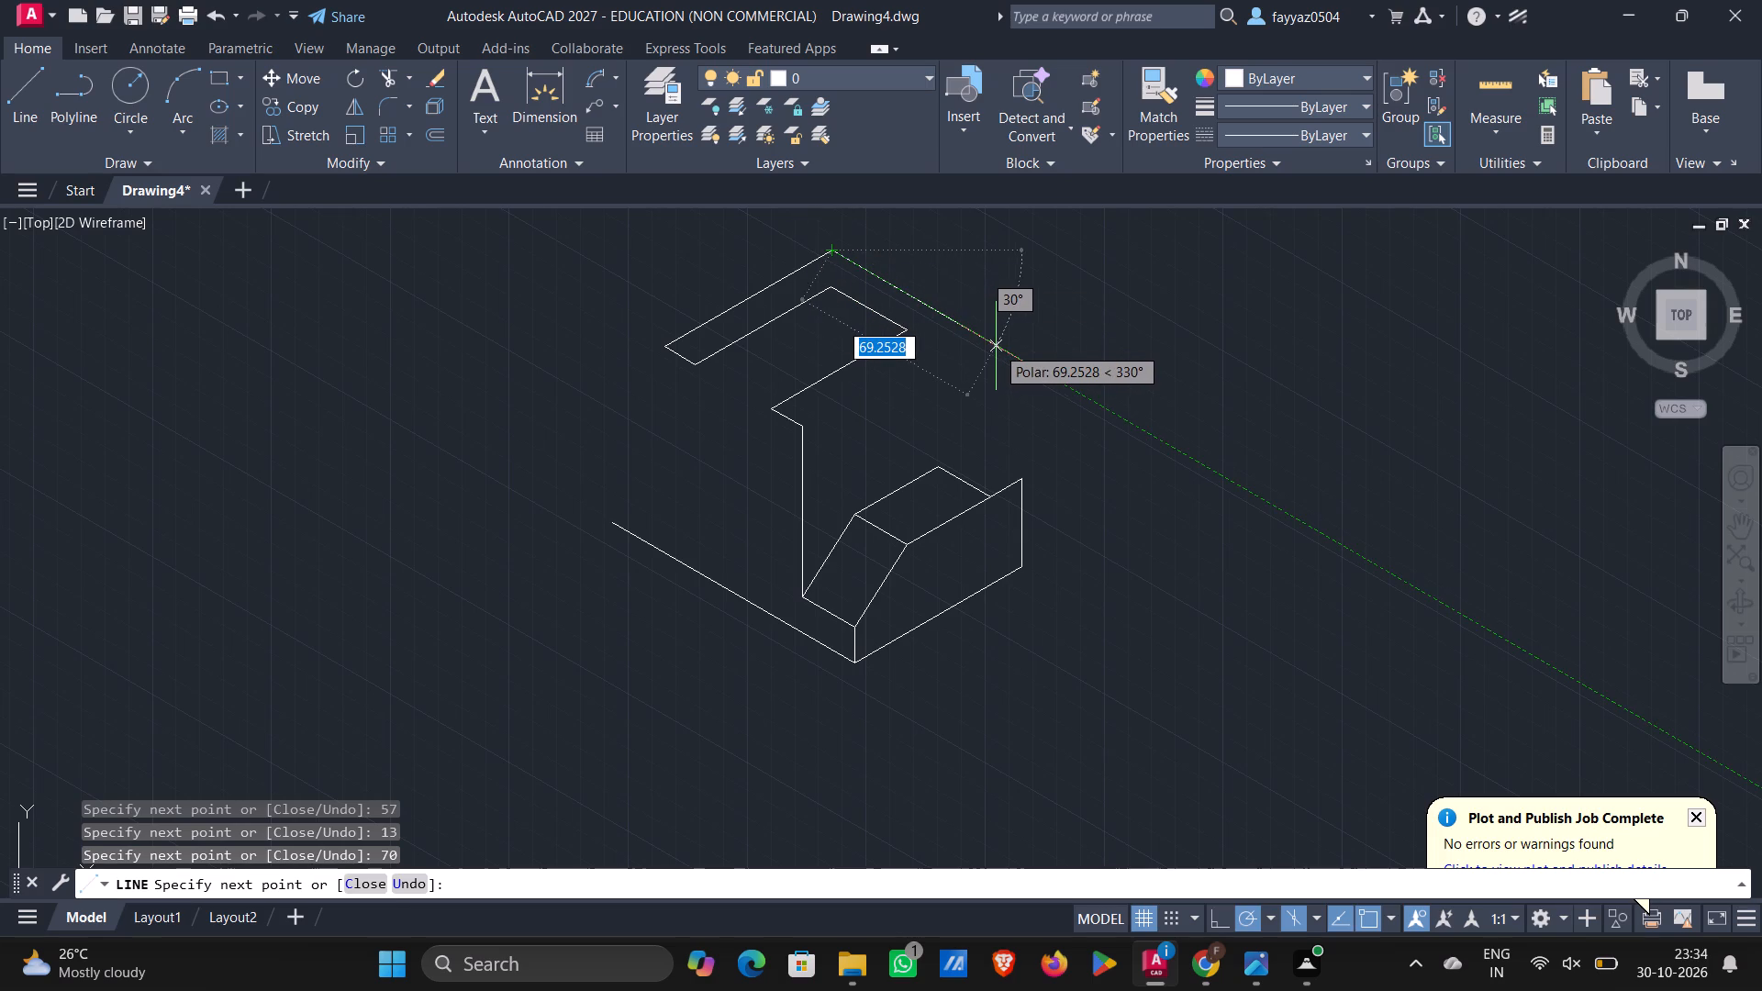
type("58")
key("Return")
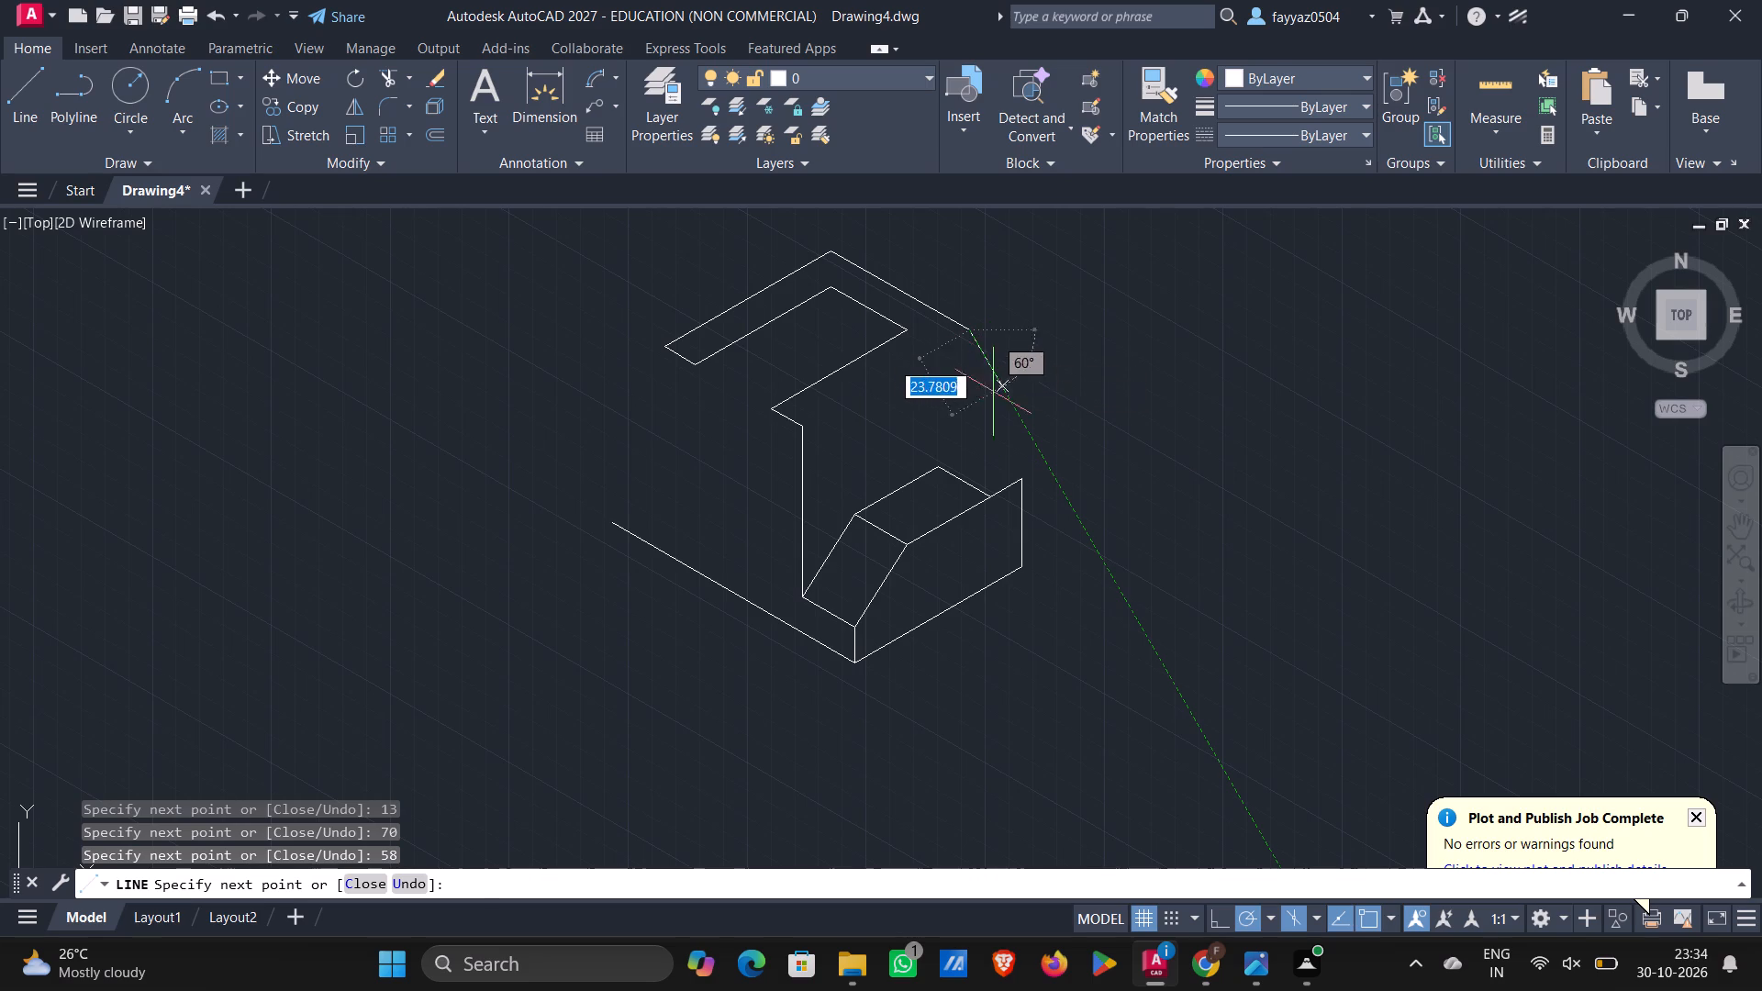
left_click(1017, 479)
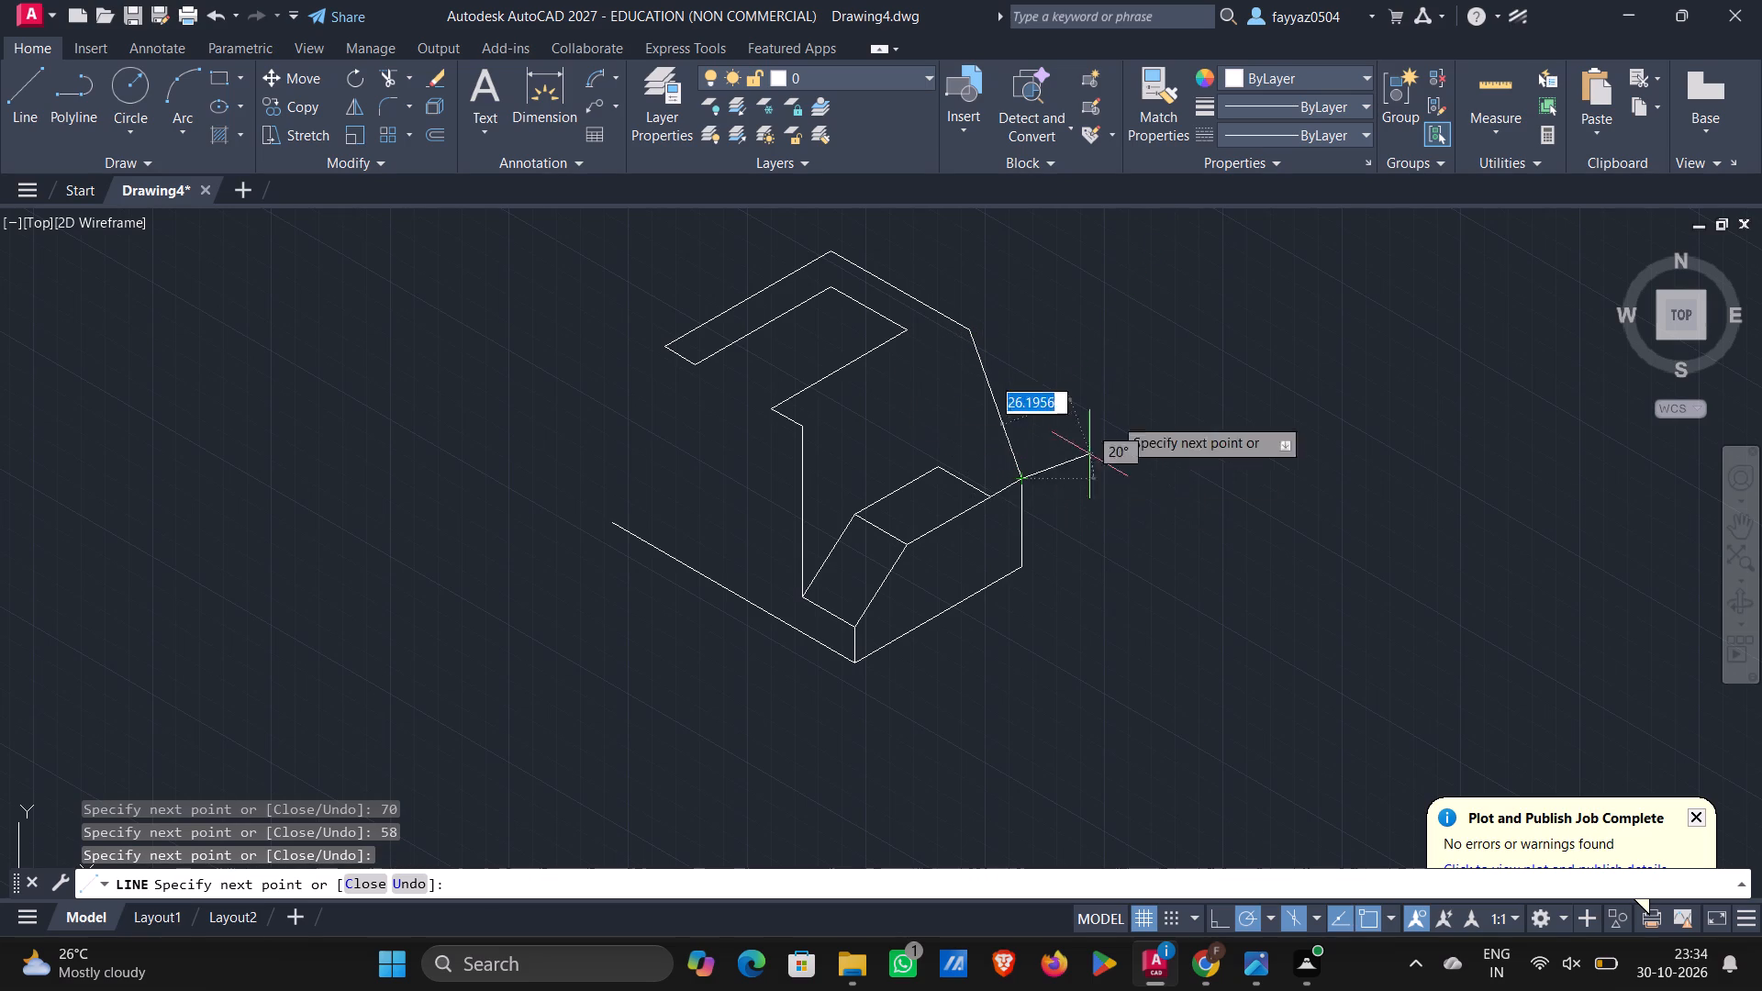
key("Escape")
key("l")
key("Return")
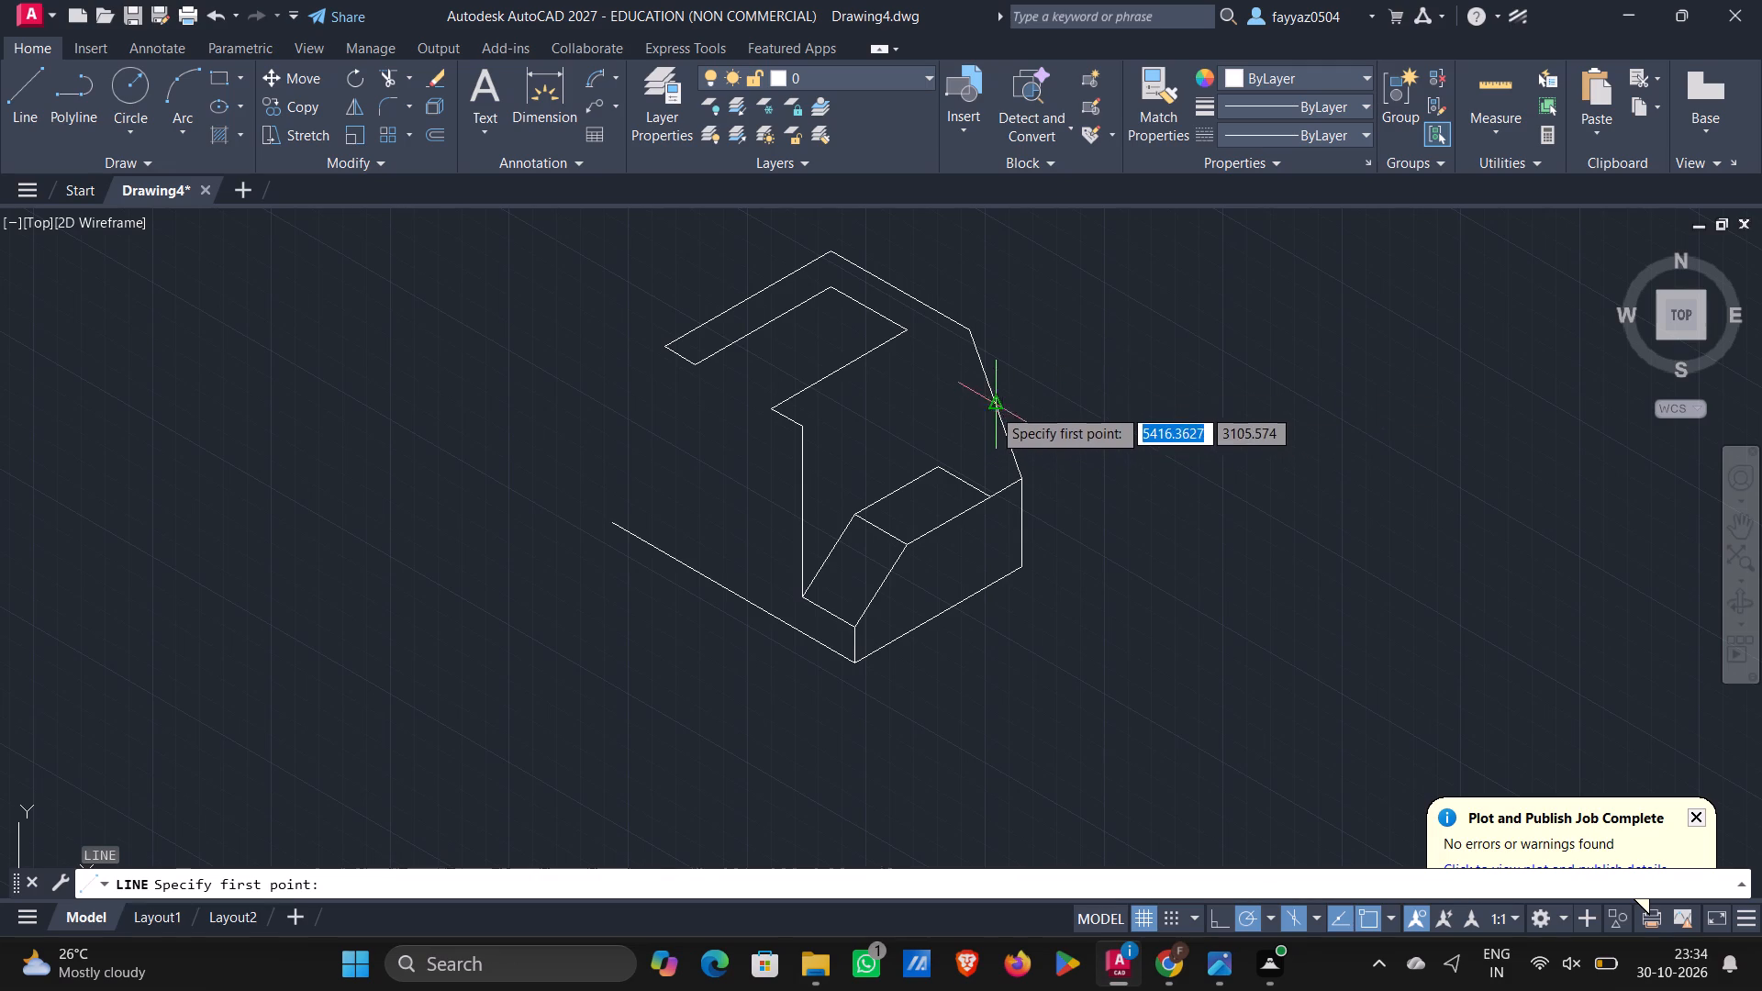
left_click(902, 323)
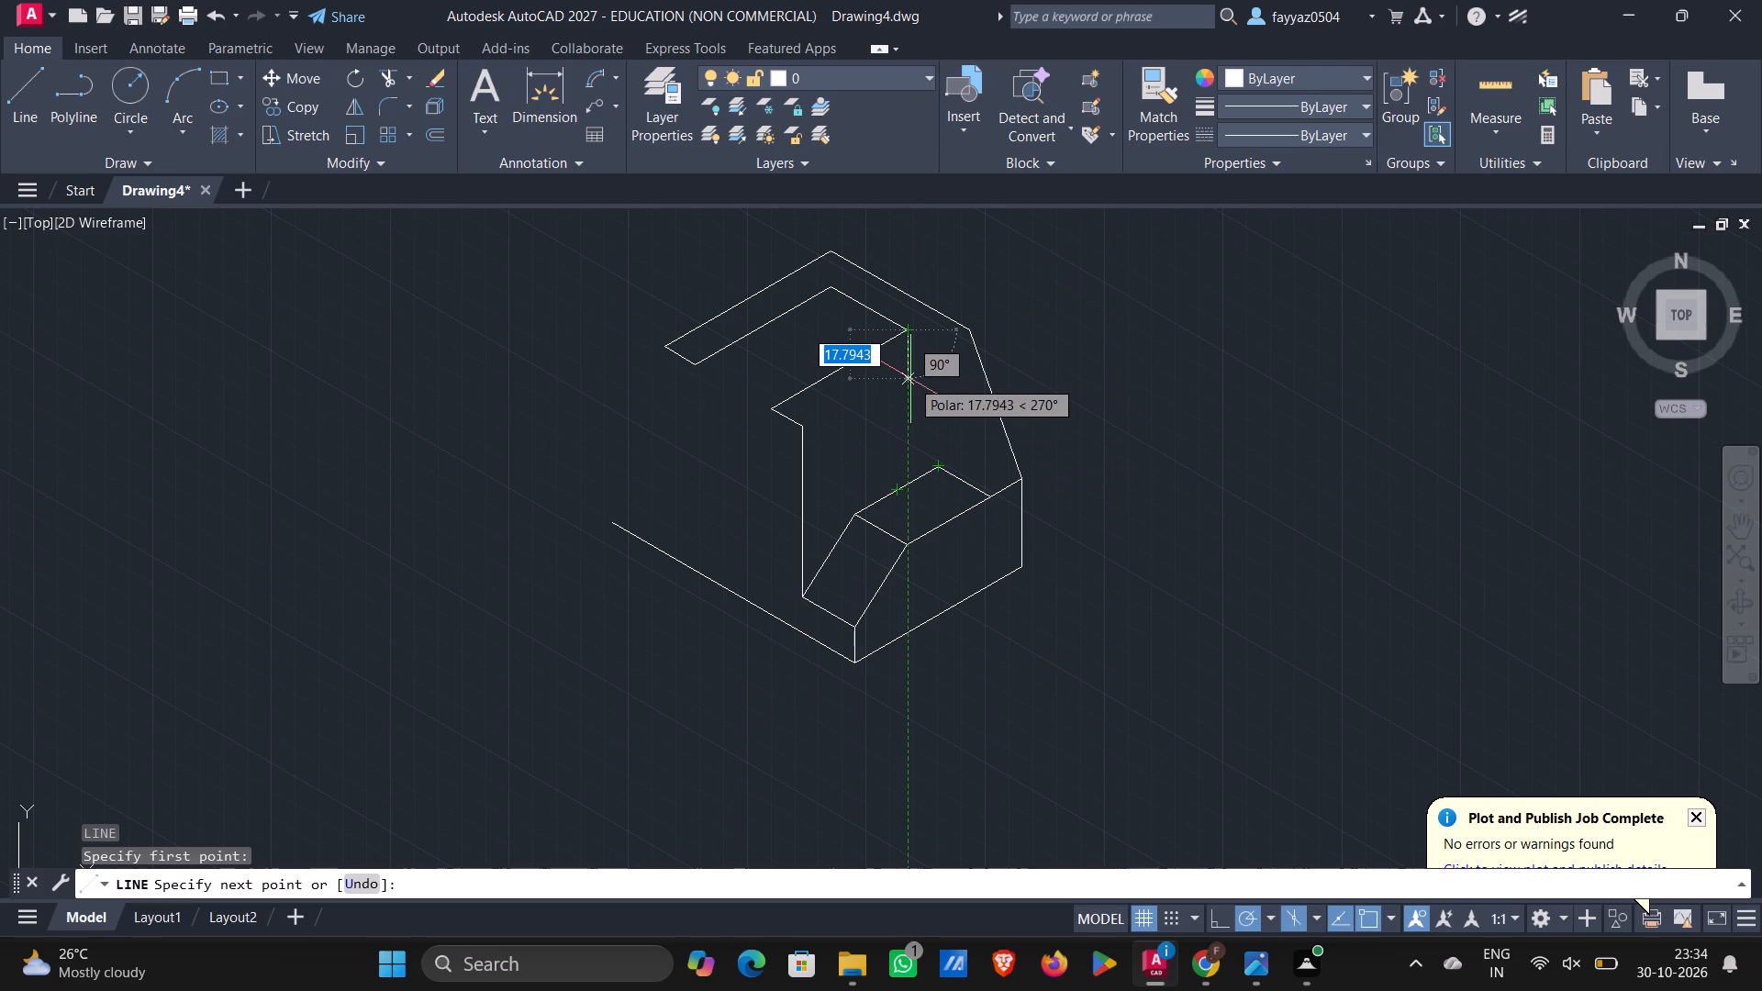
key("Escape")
Draw a line from the top of the tall vertical edge to the far end of the 58-unit edge.
key("l")
key("Return")
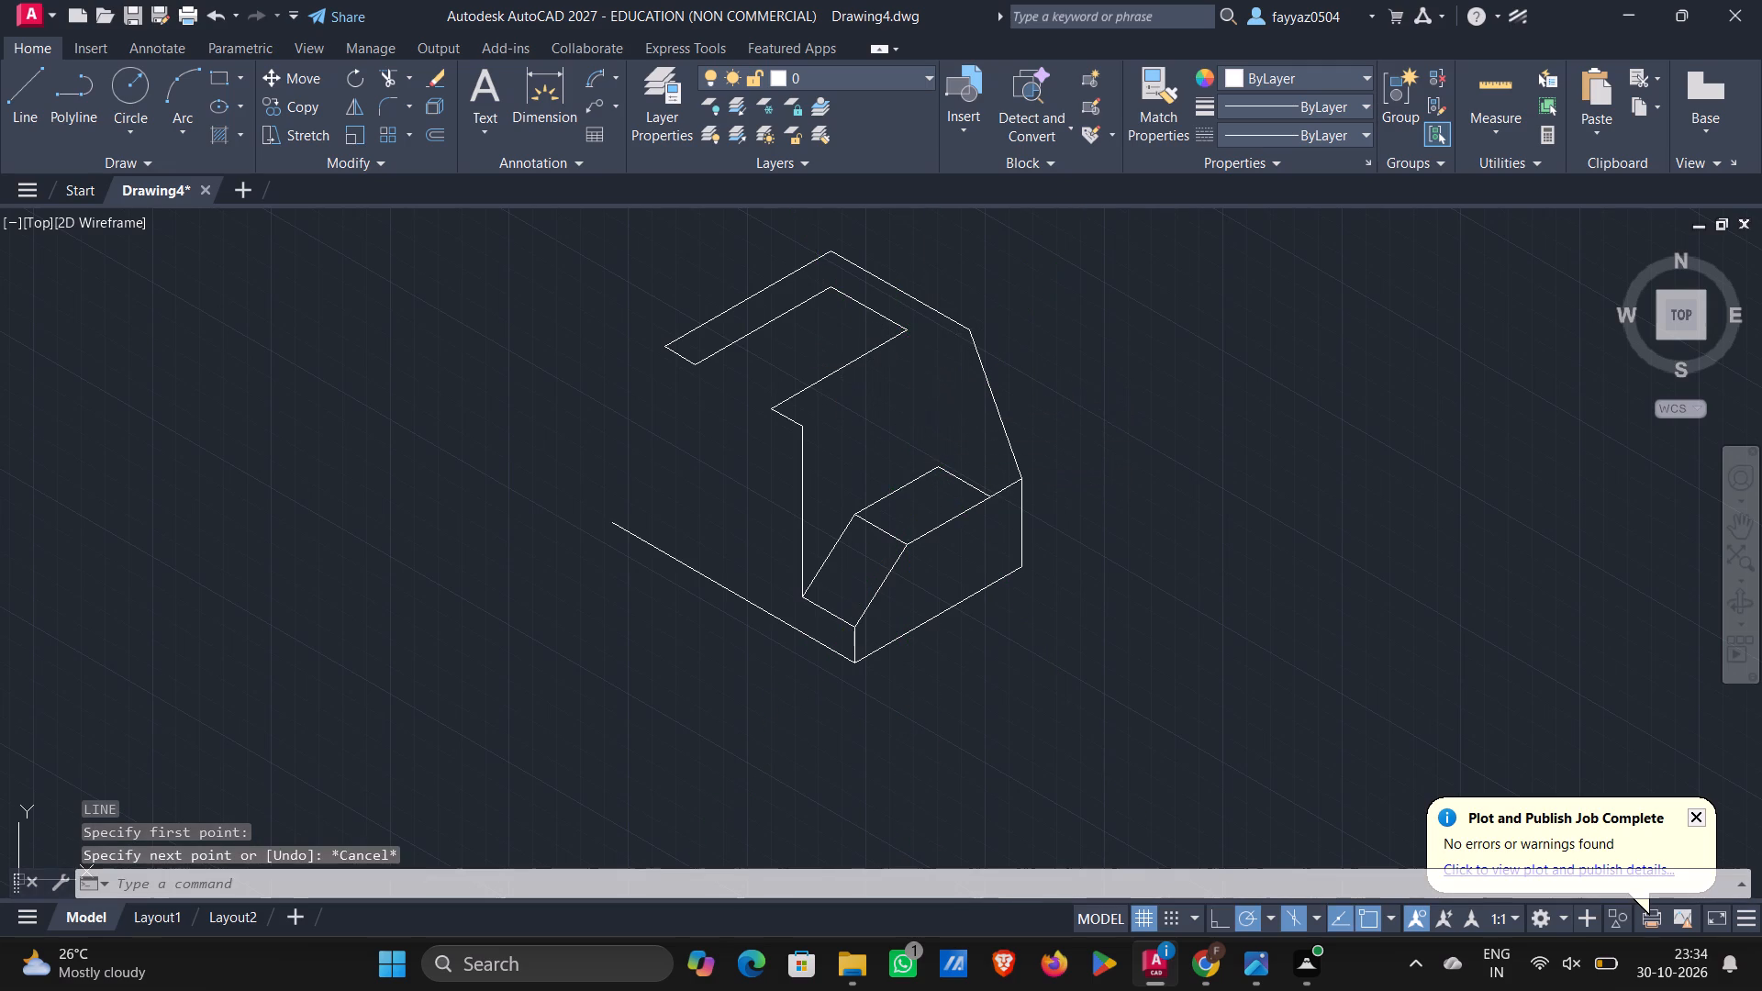
left_click(803, 423)
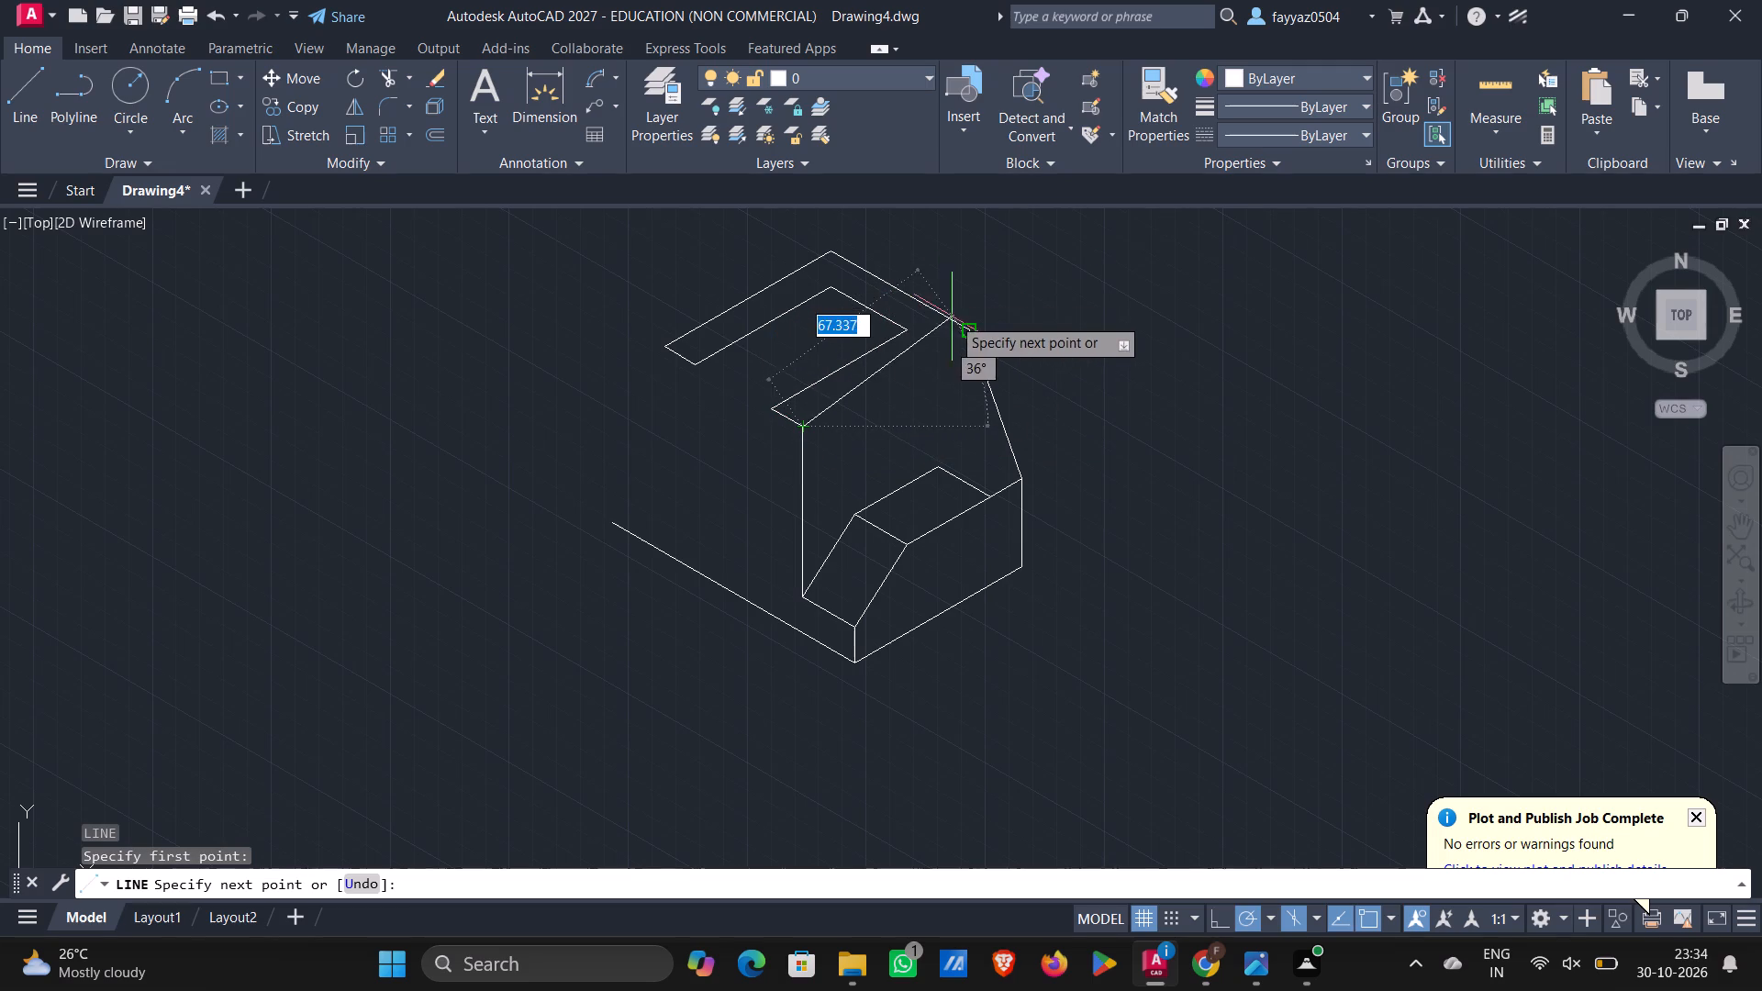
left_click(975, 327)
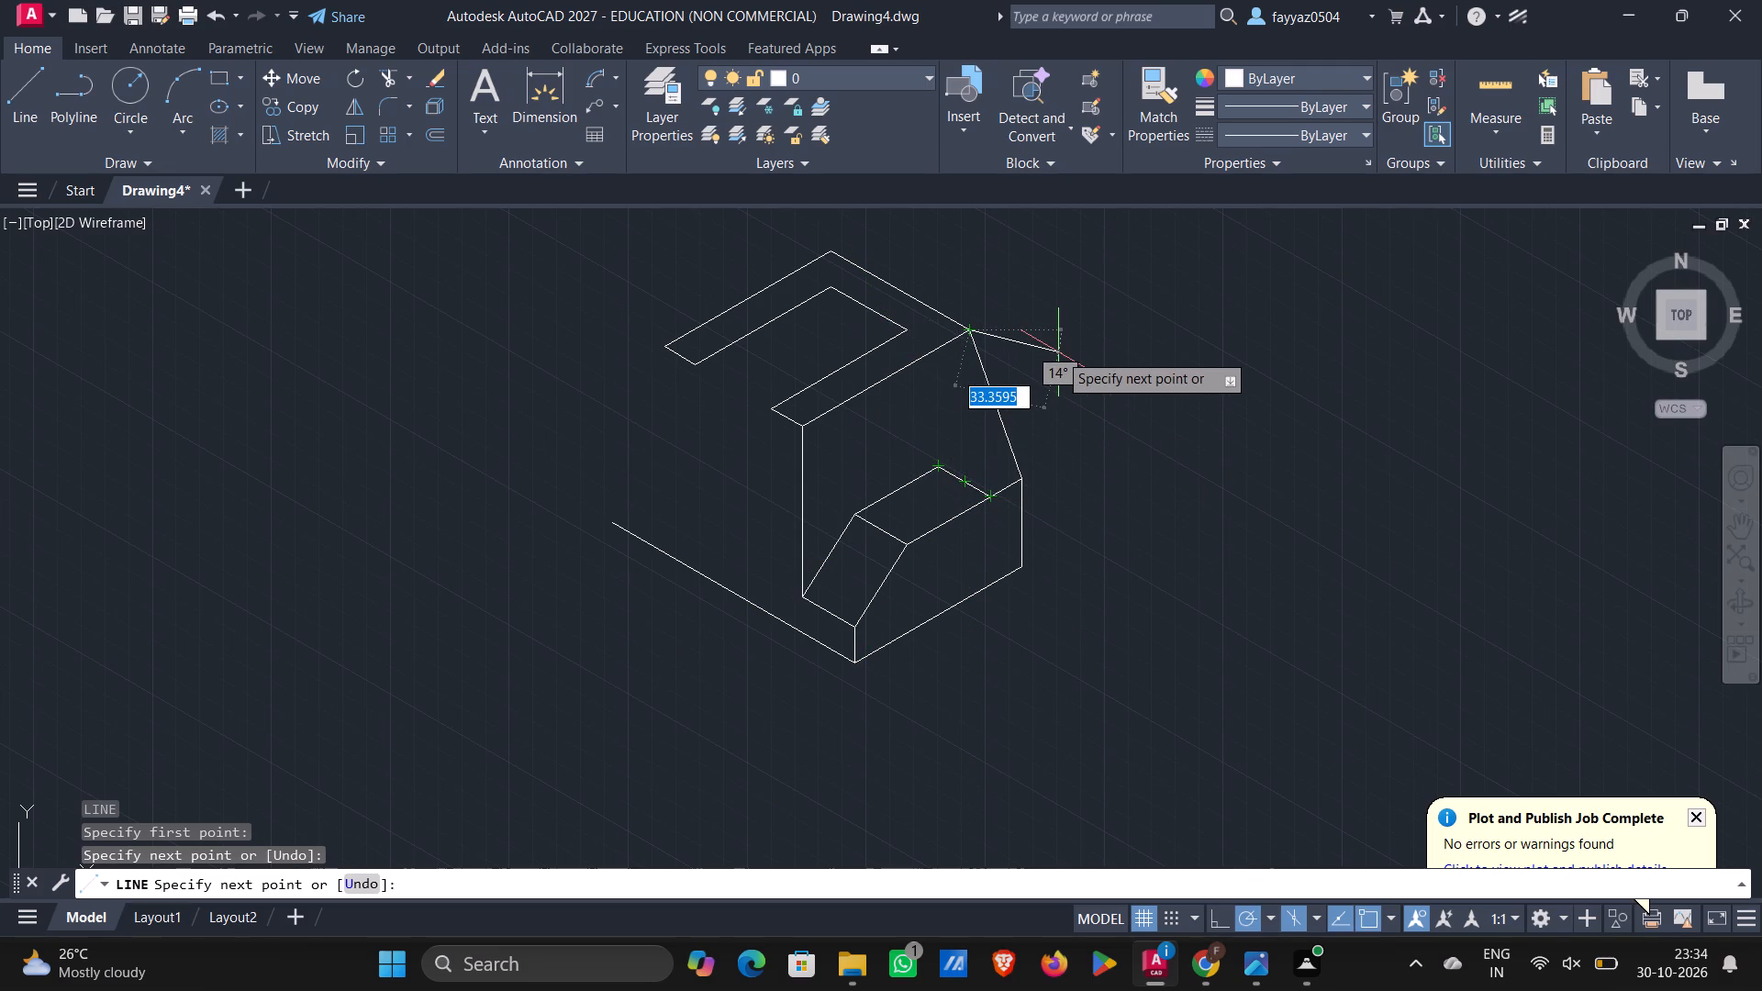
key("Escape")
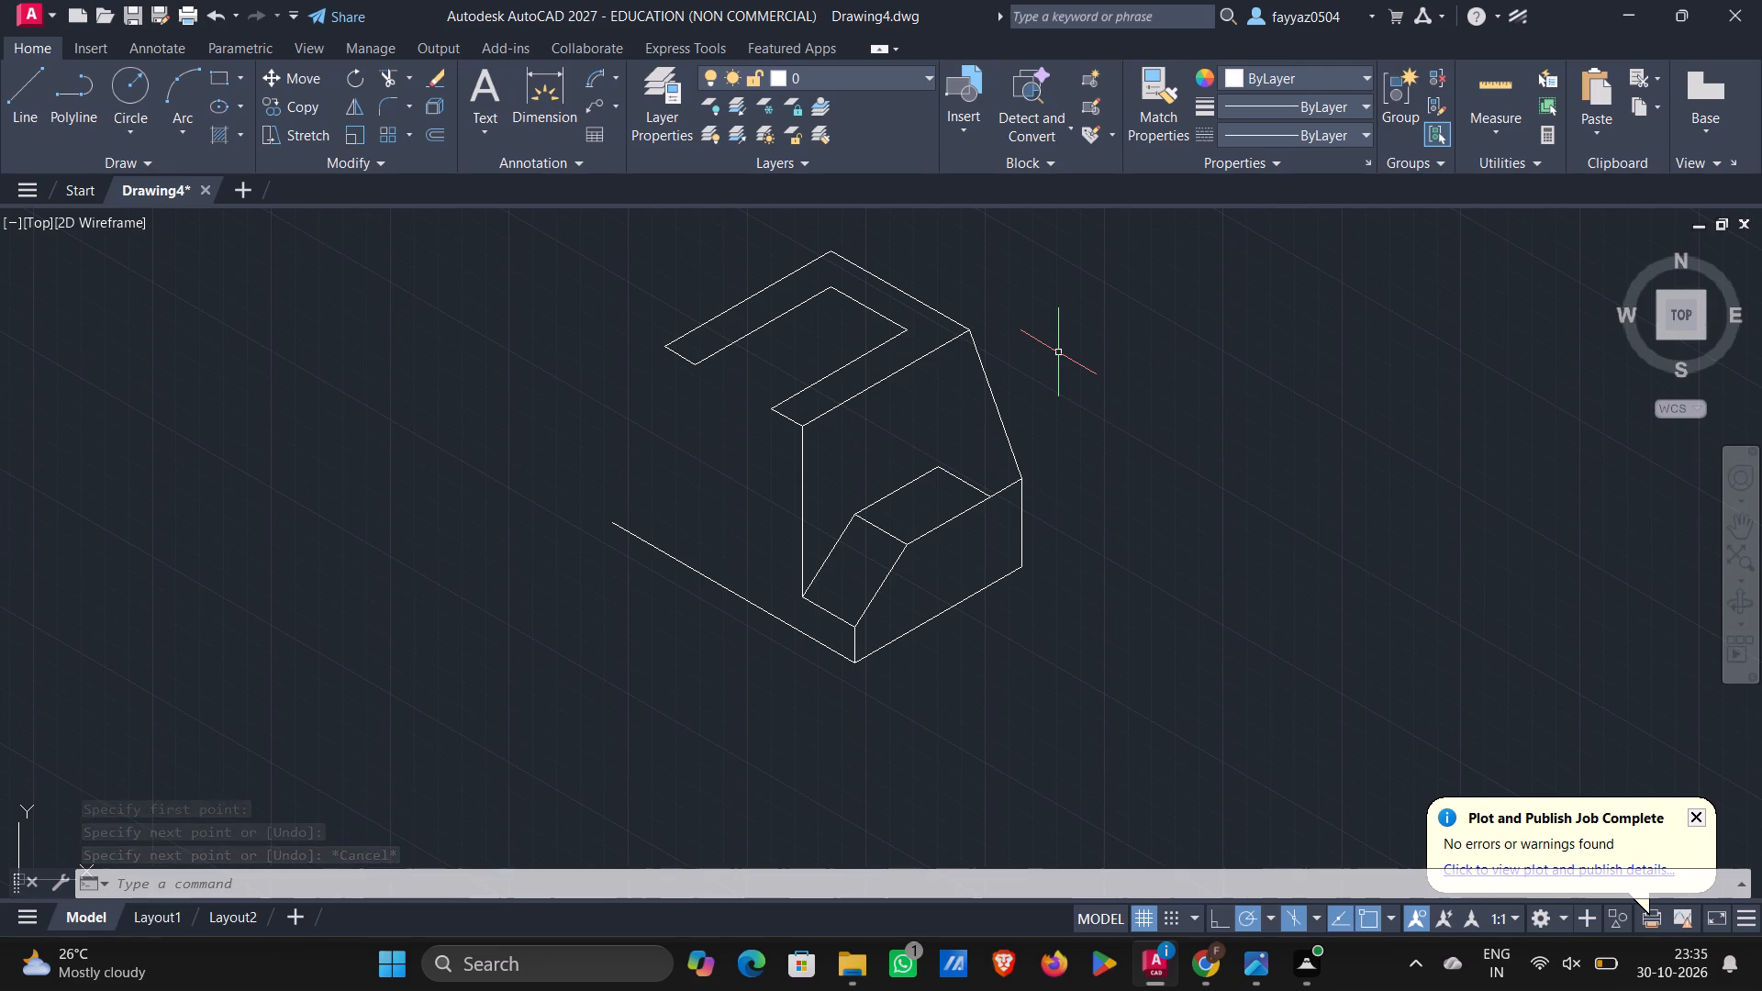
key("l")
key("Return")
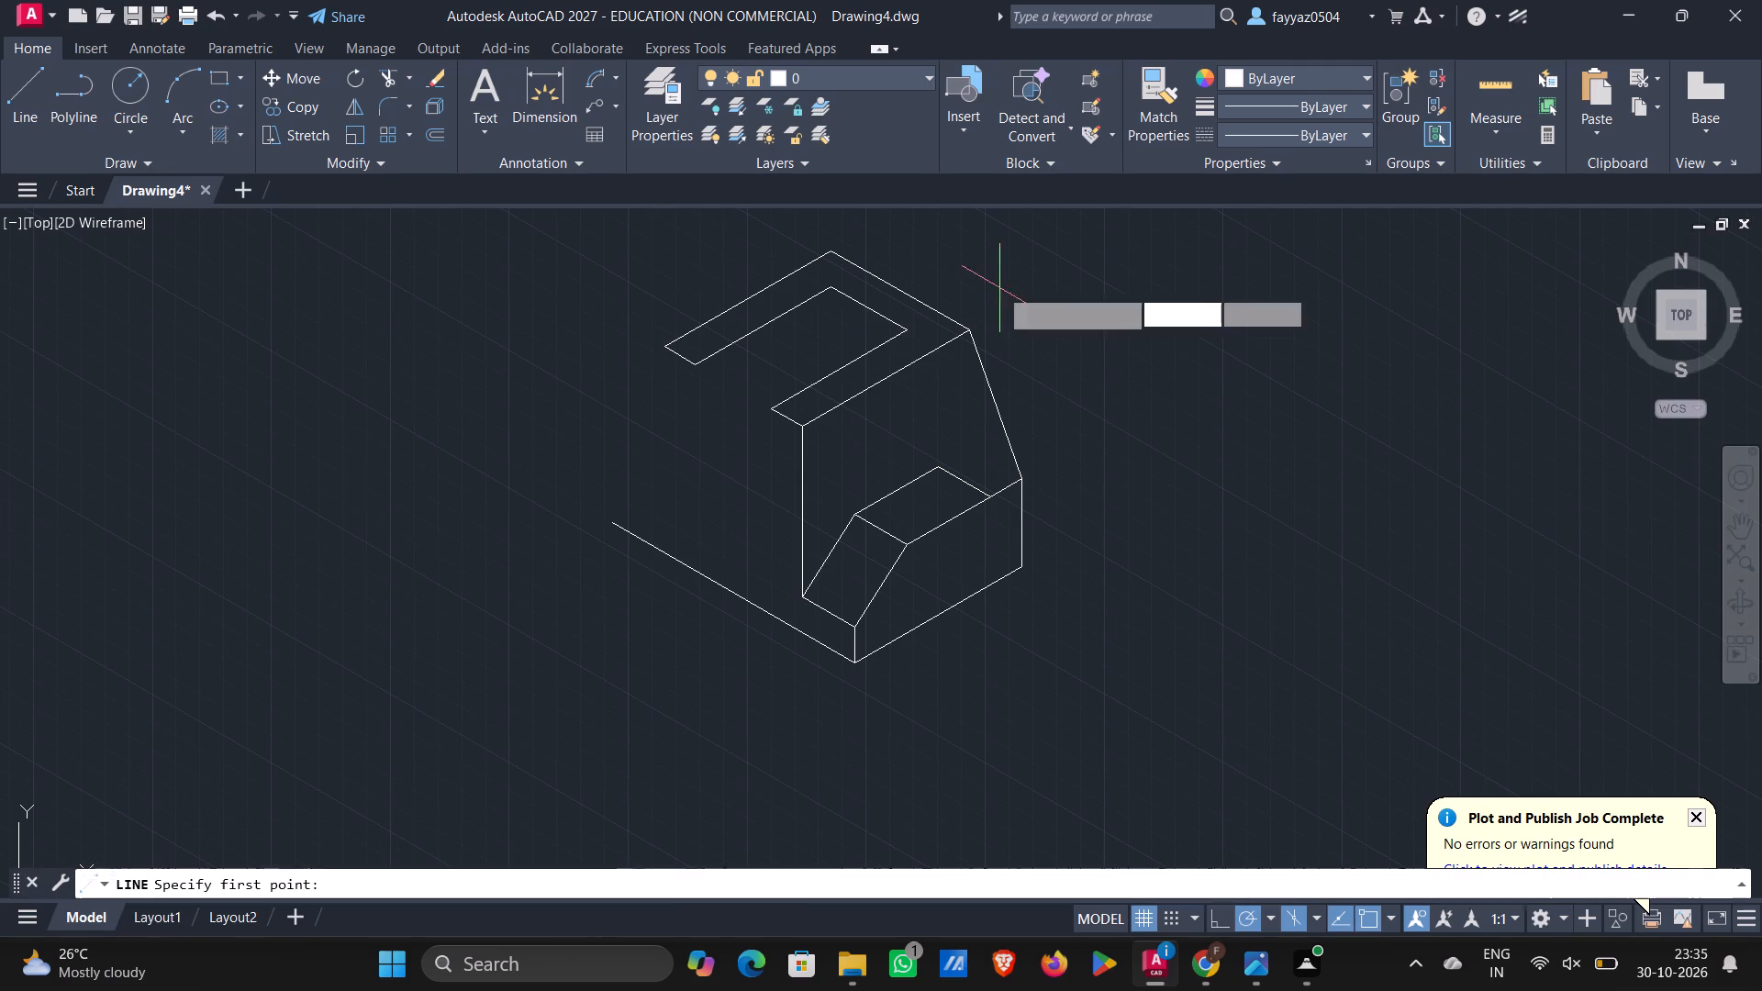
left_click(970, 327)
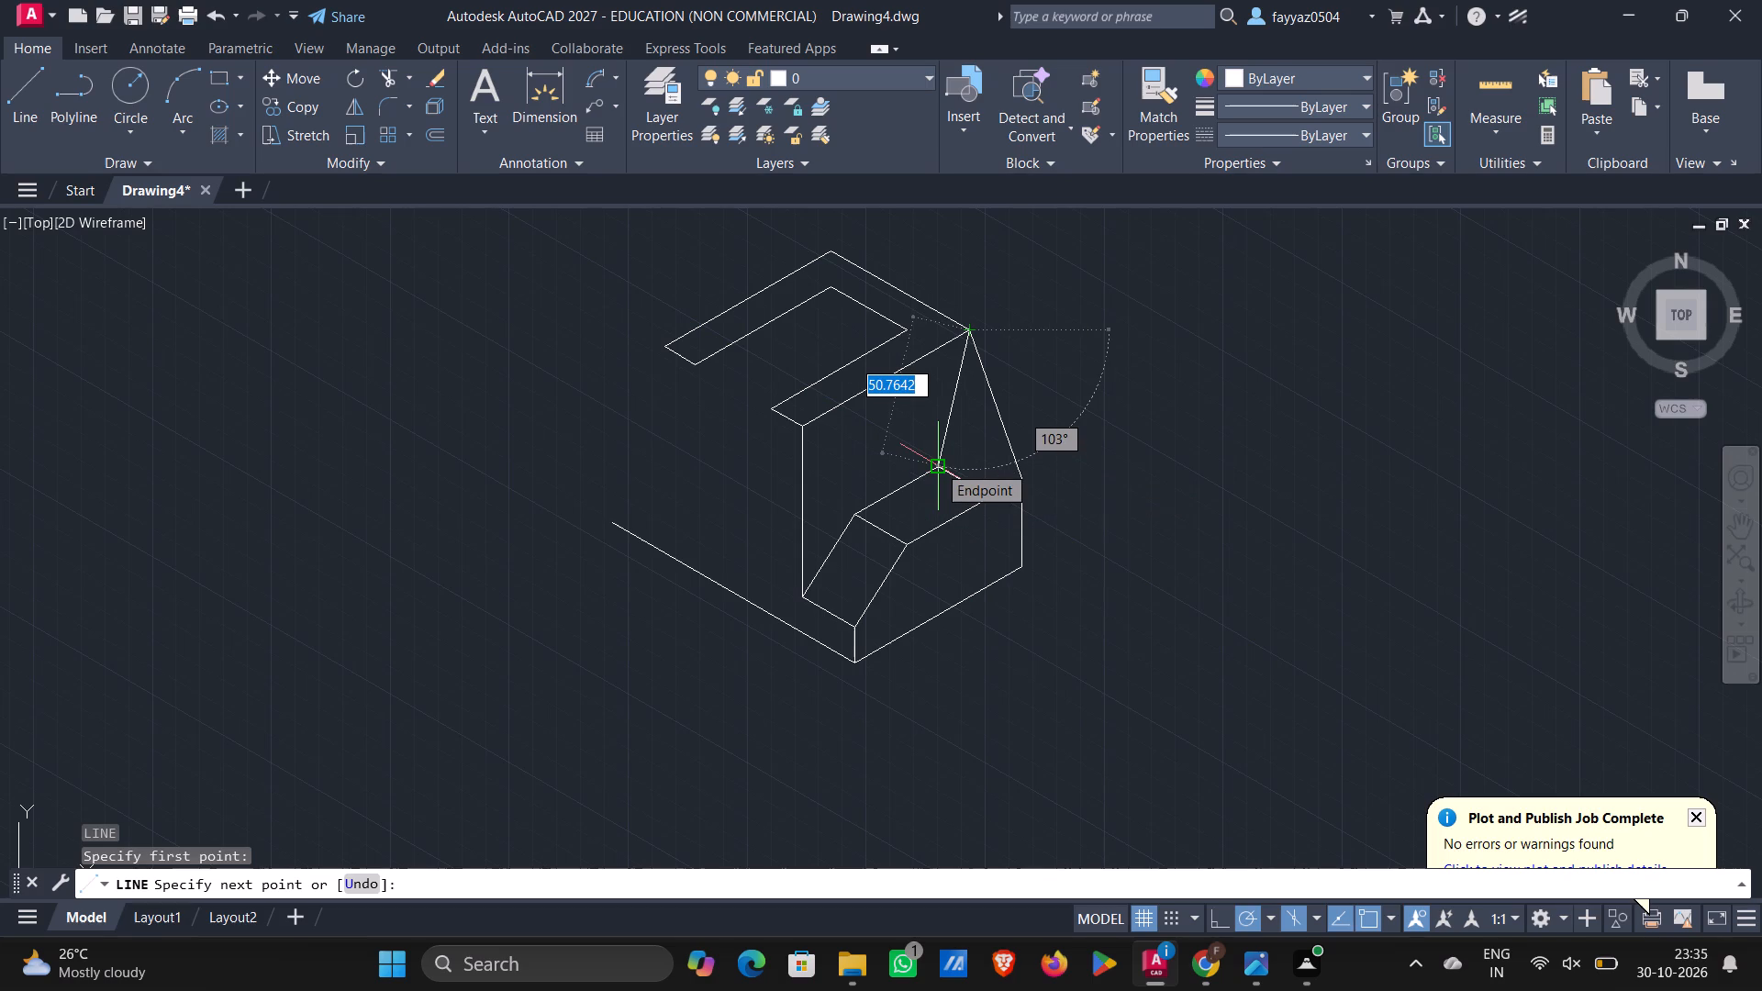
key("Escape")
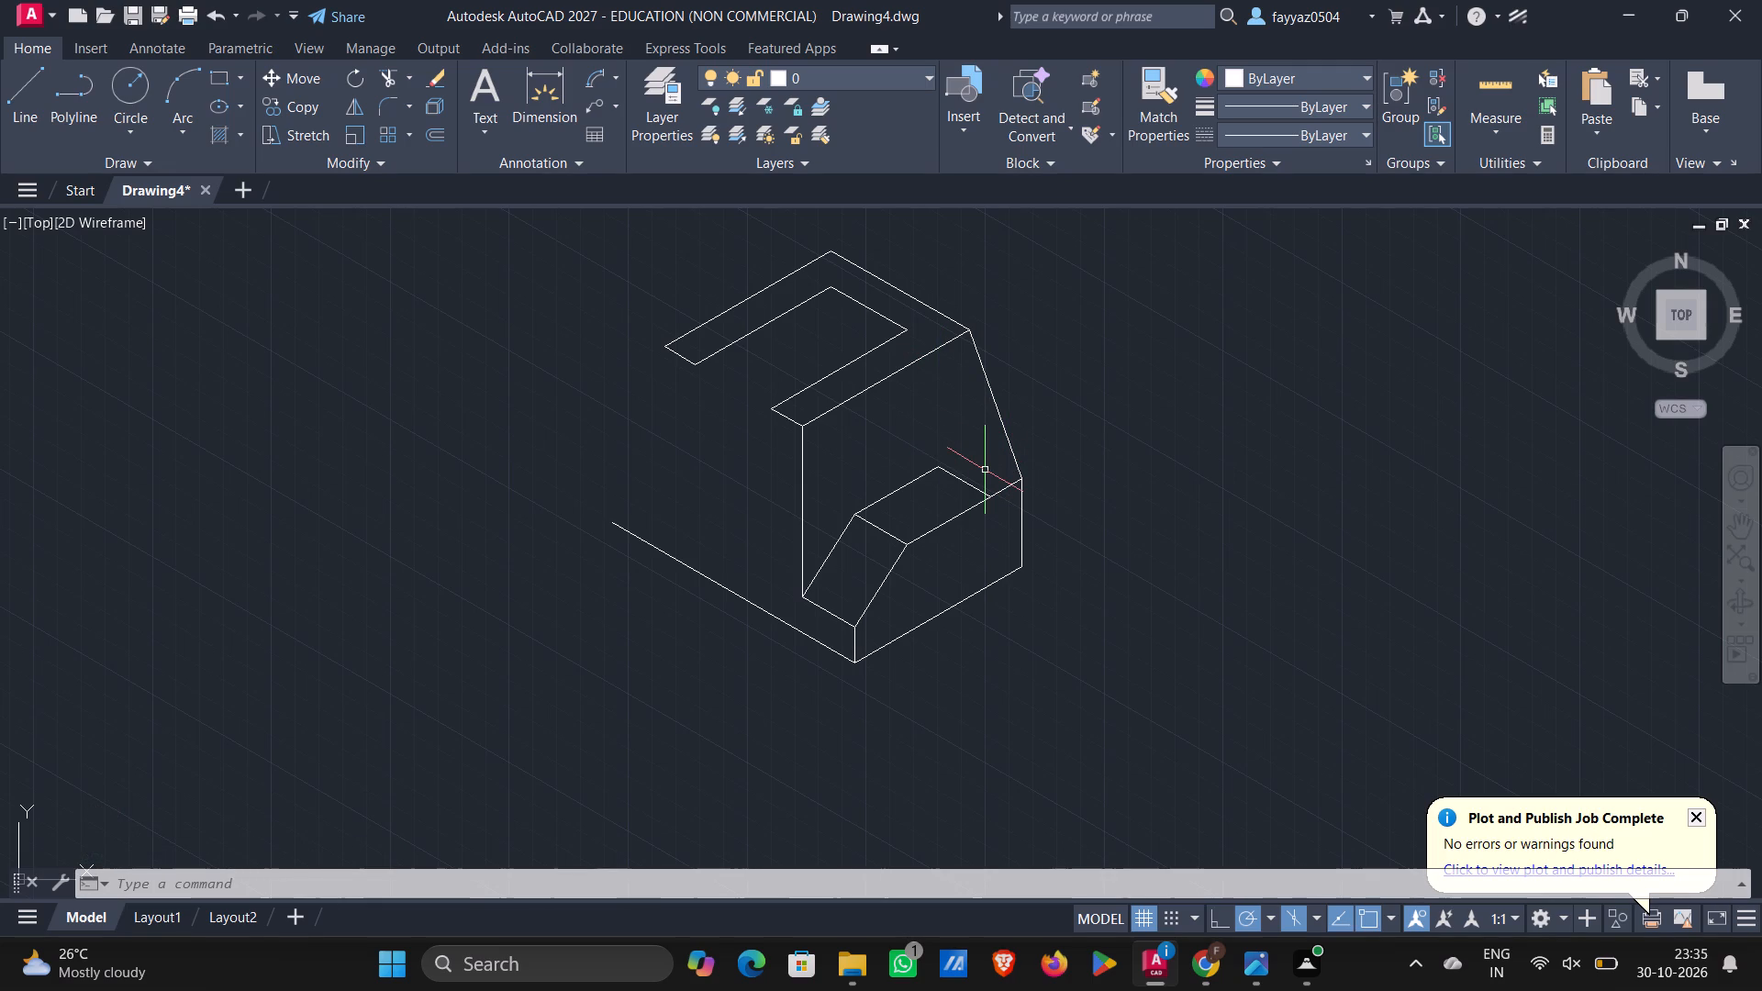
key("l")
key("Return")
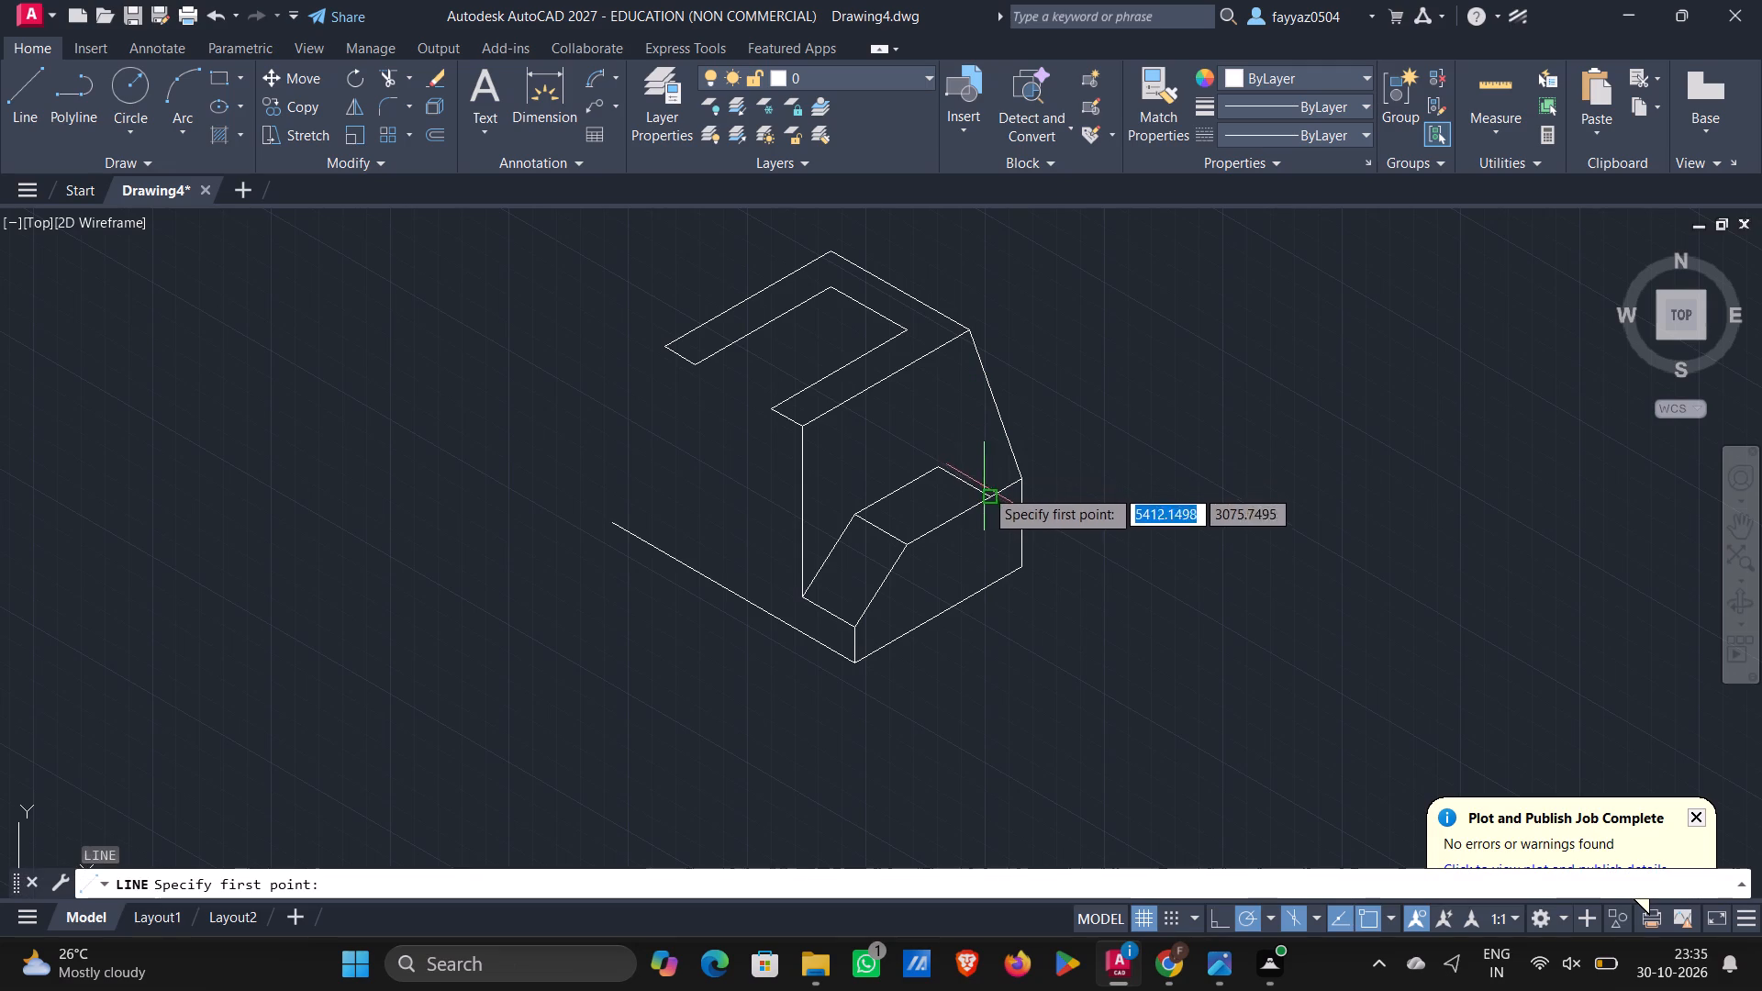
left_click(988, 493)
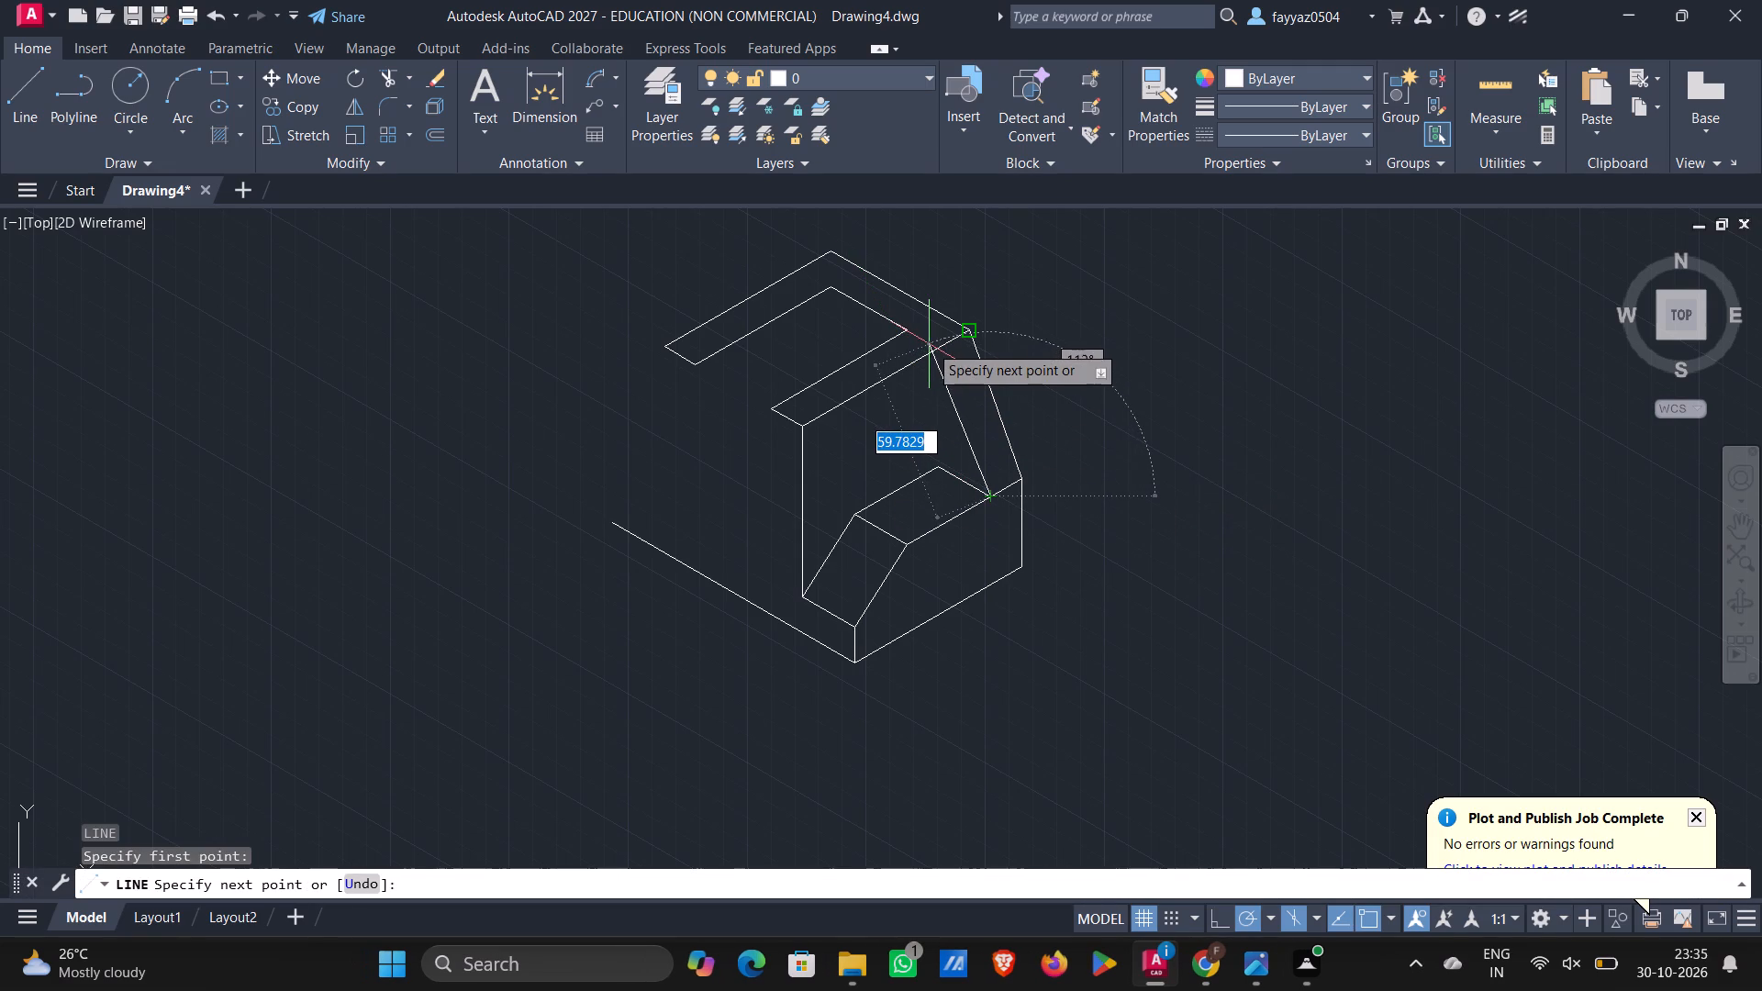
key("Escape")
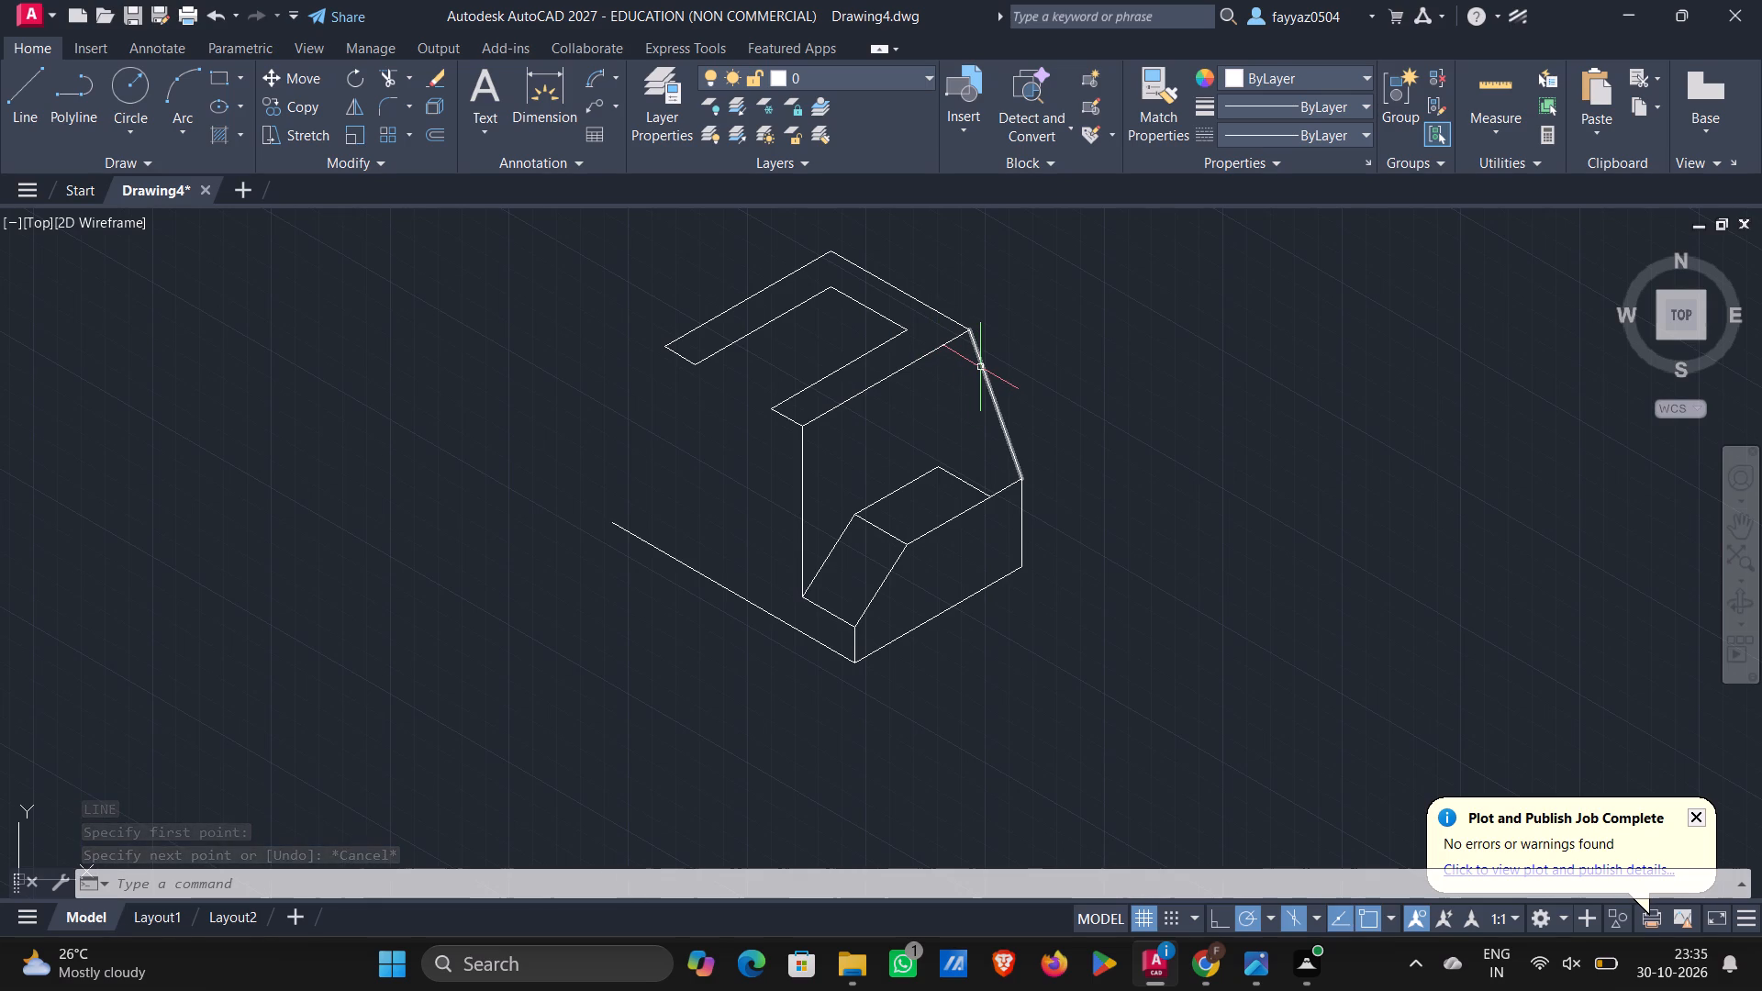
From the wall's outer top corner, draw a line 13 at 210°, continuing to the junction of the block's top front and rear edges.
key("l")
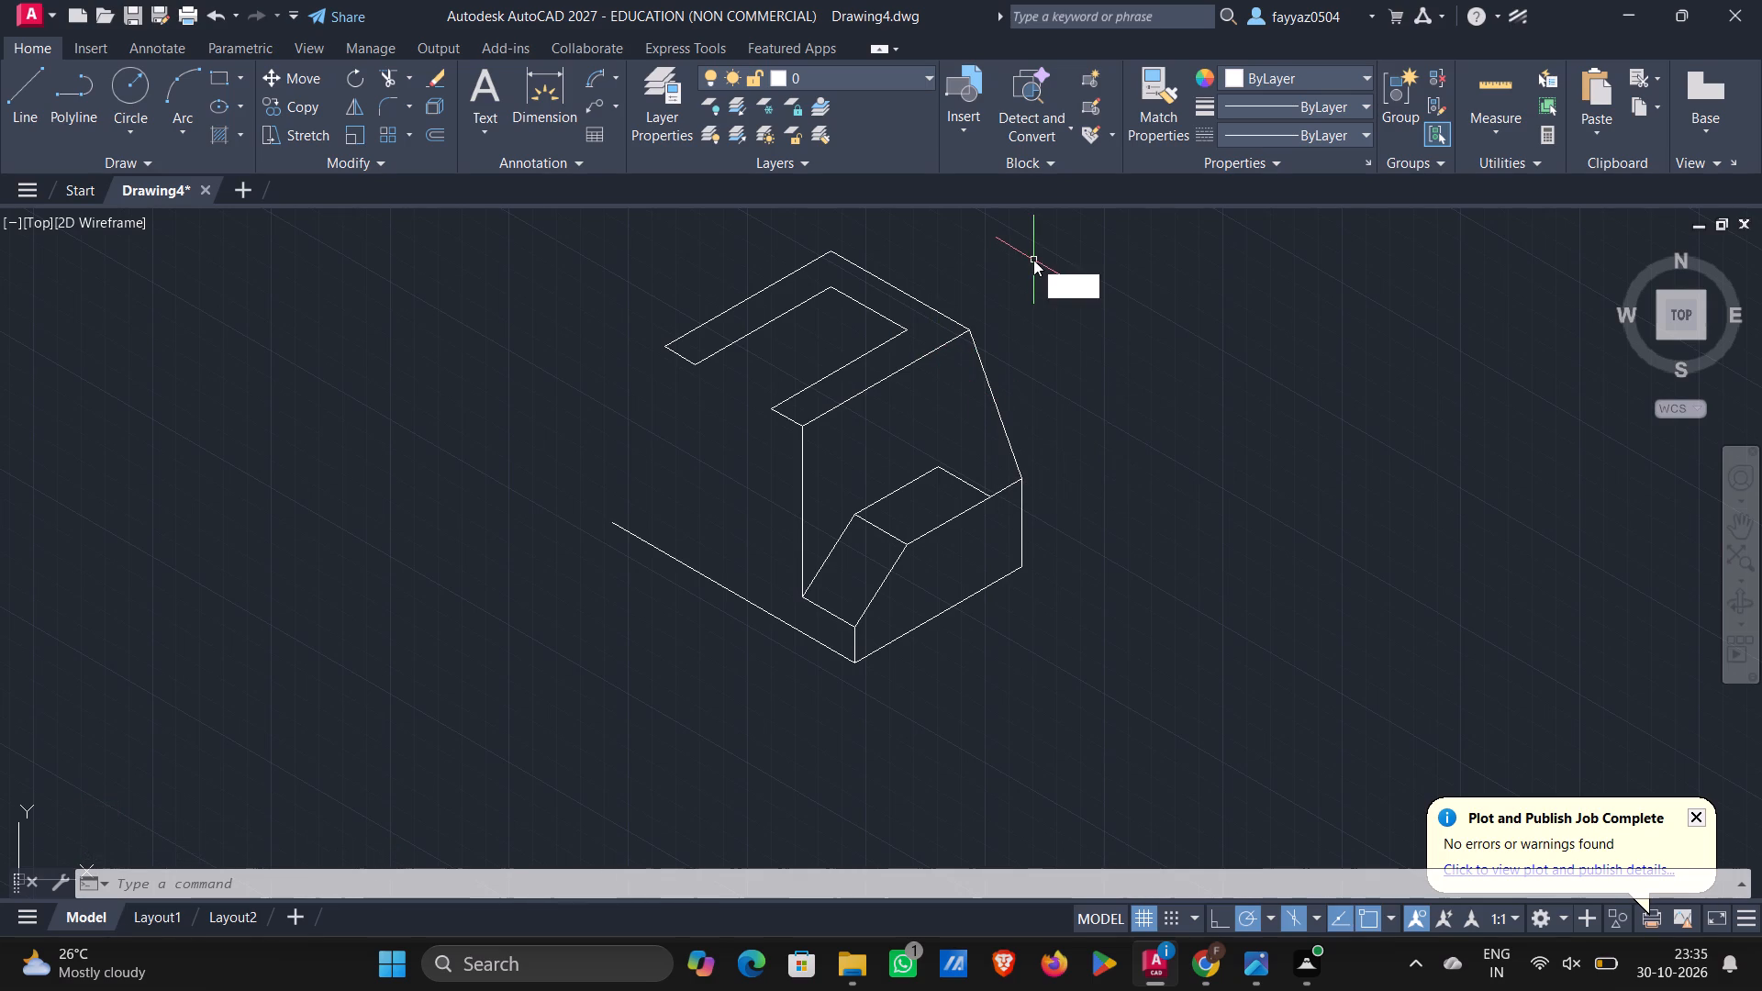
key("Return")
left_click(976, 326)
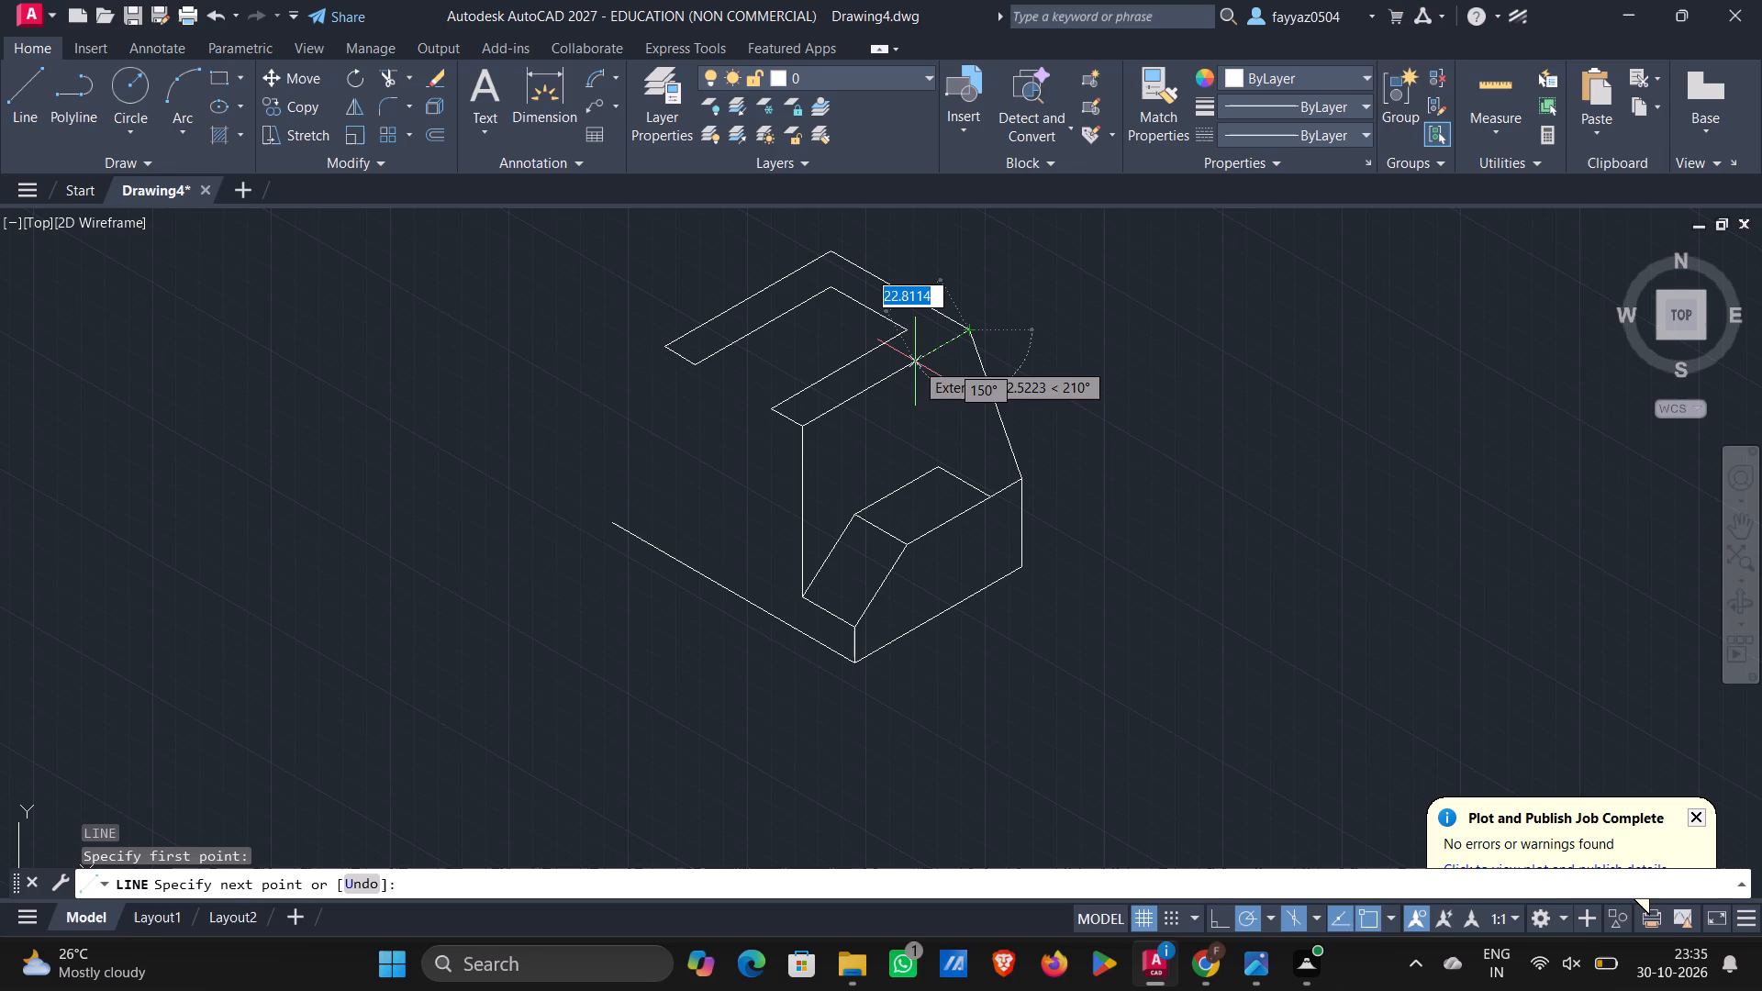
key("1")
key("3")
key("Return")
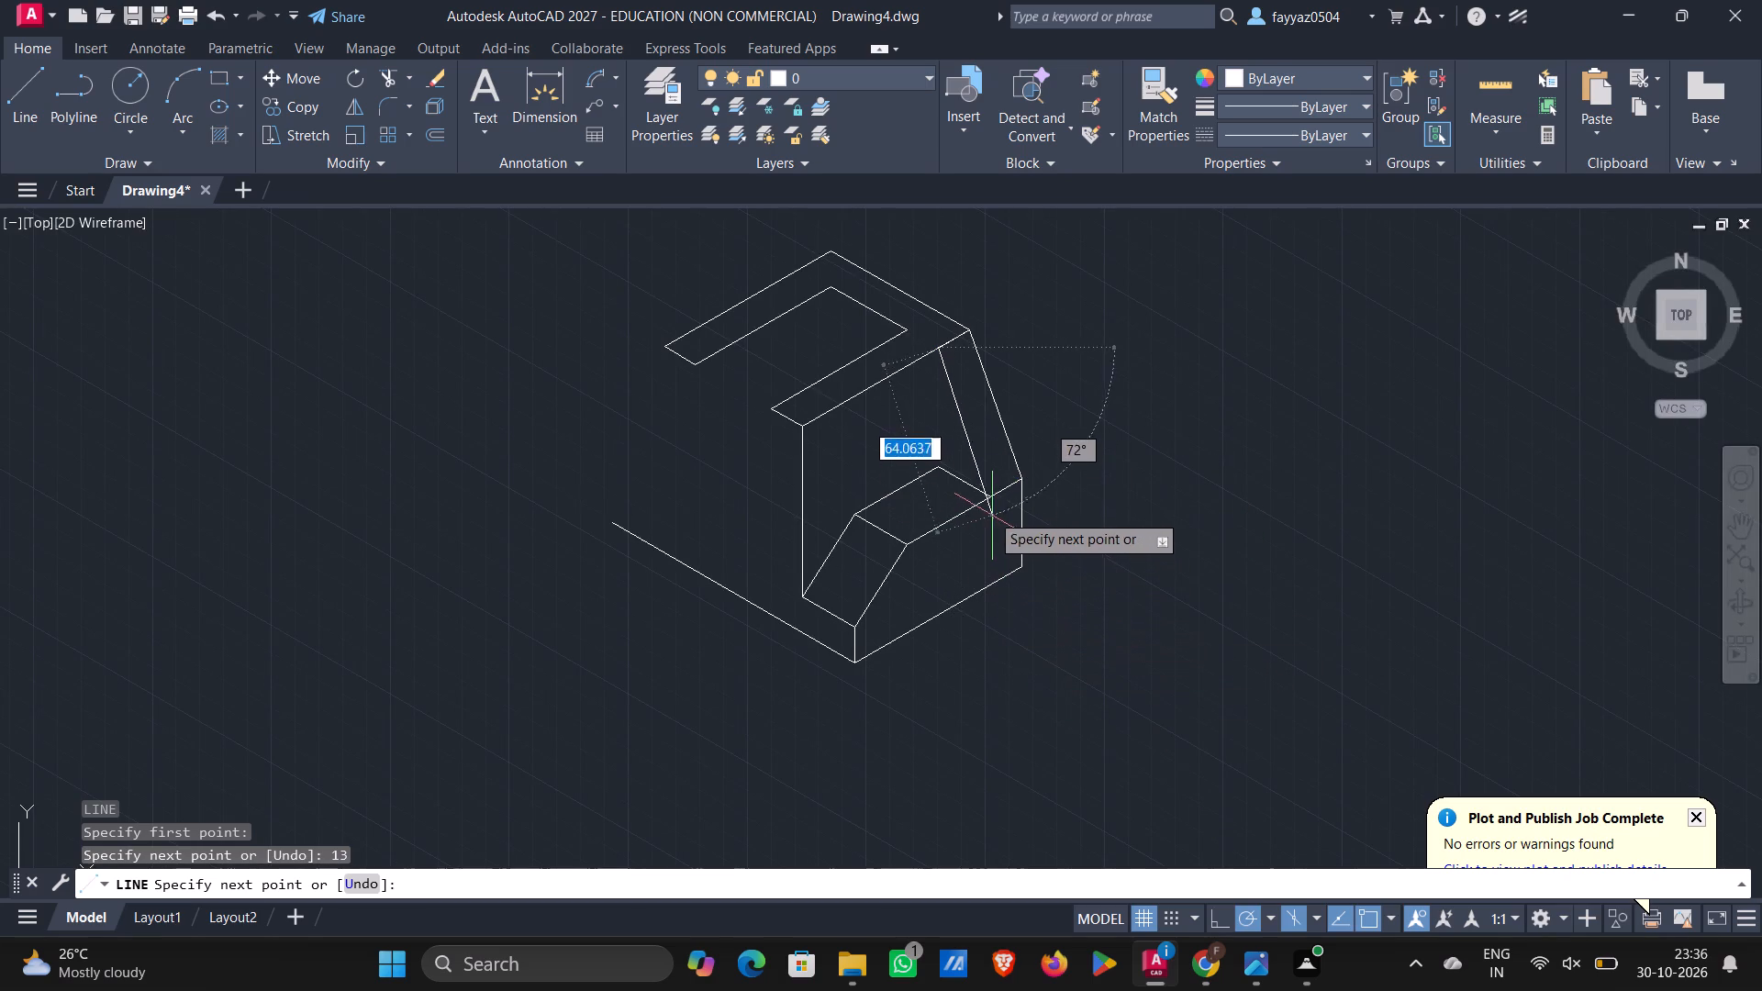
left_click(985, 499)
key("Escape")
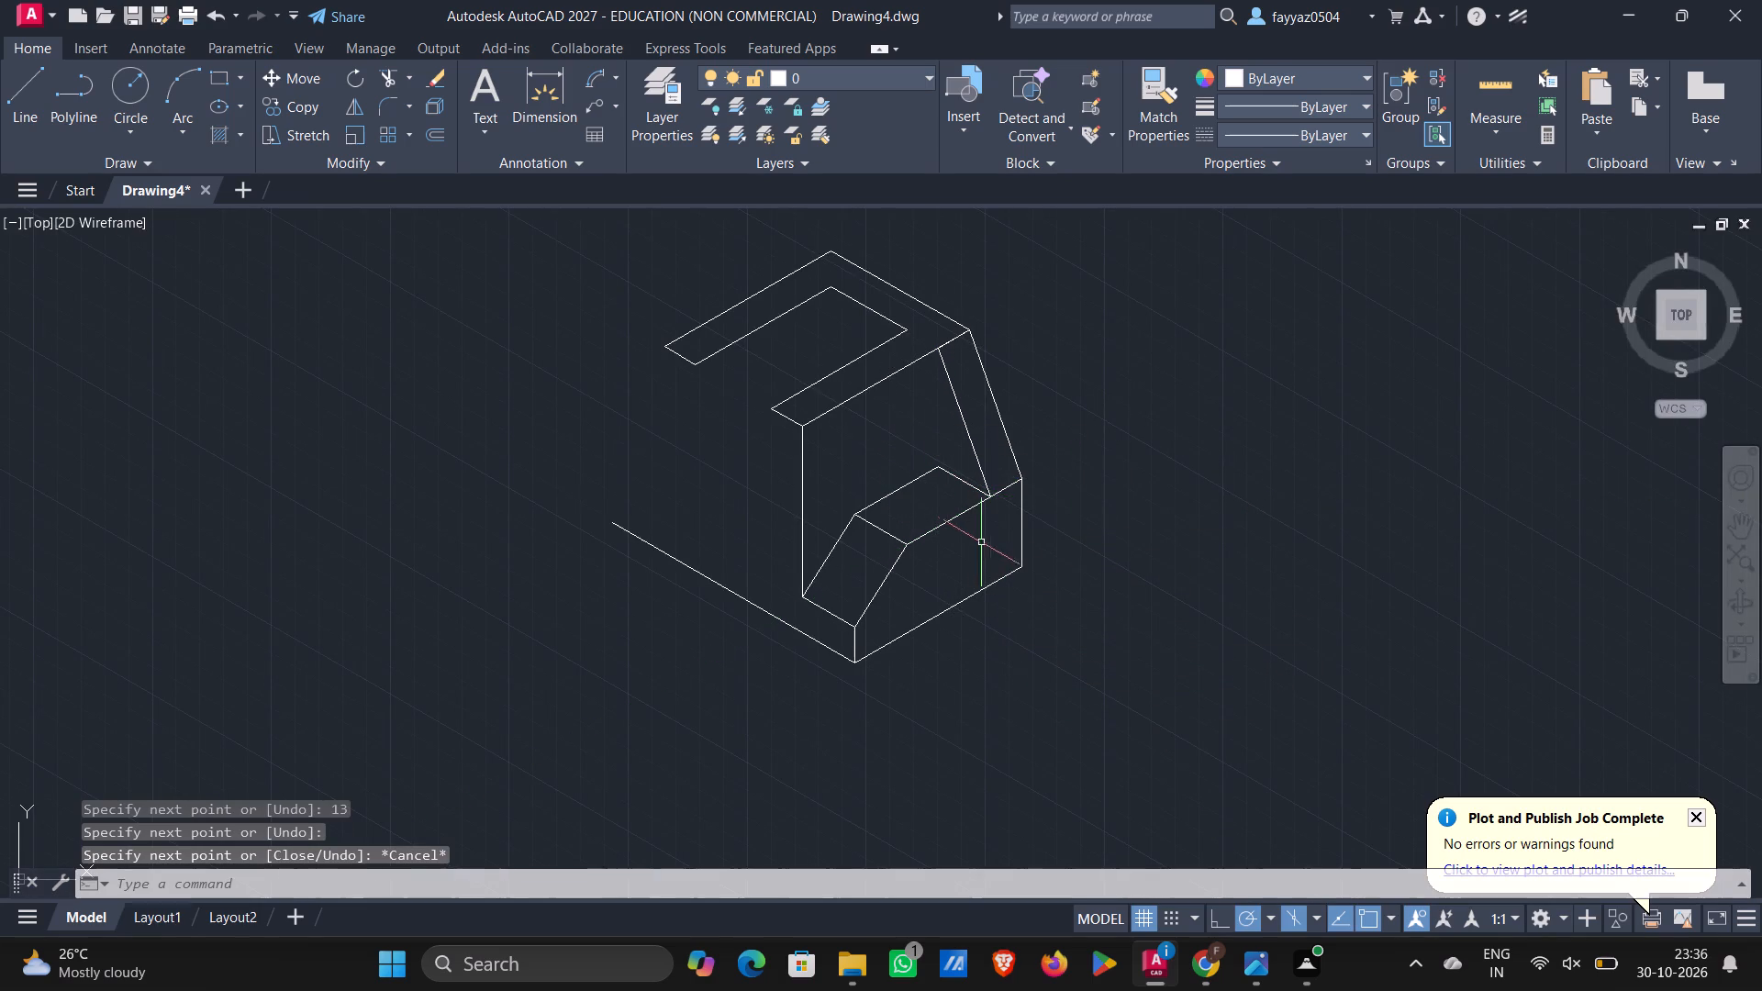
Delete the 13-unit helper segment overlapping the wall's top edge.
left_click(952, 341)
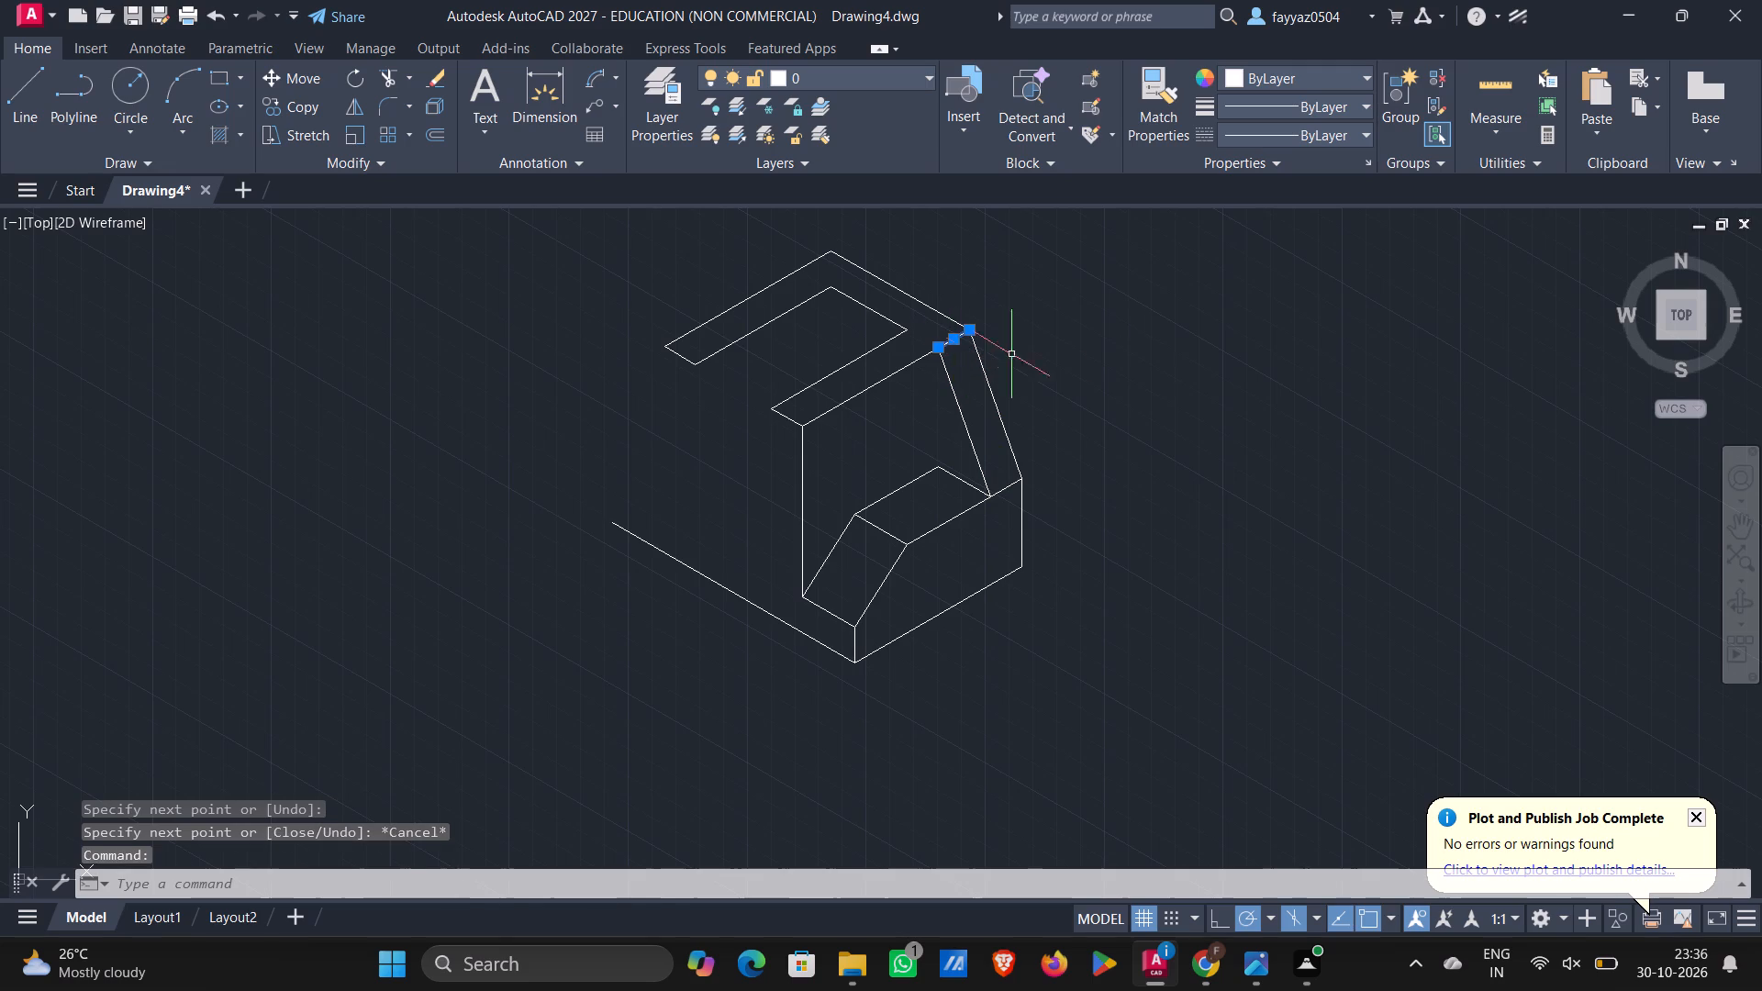
key("Delete")
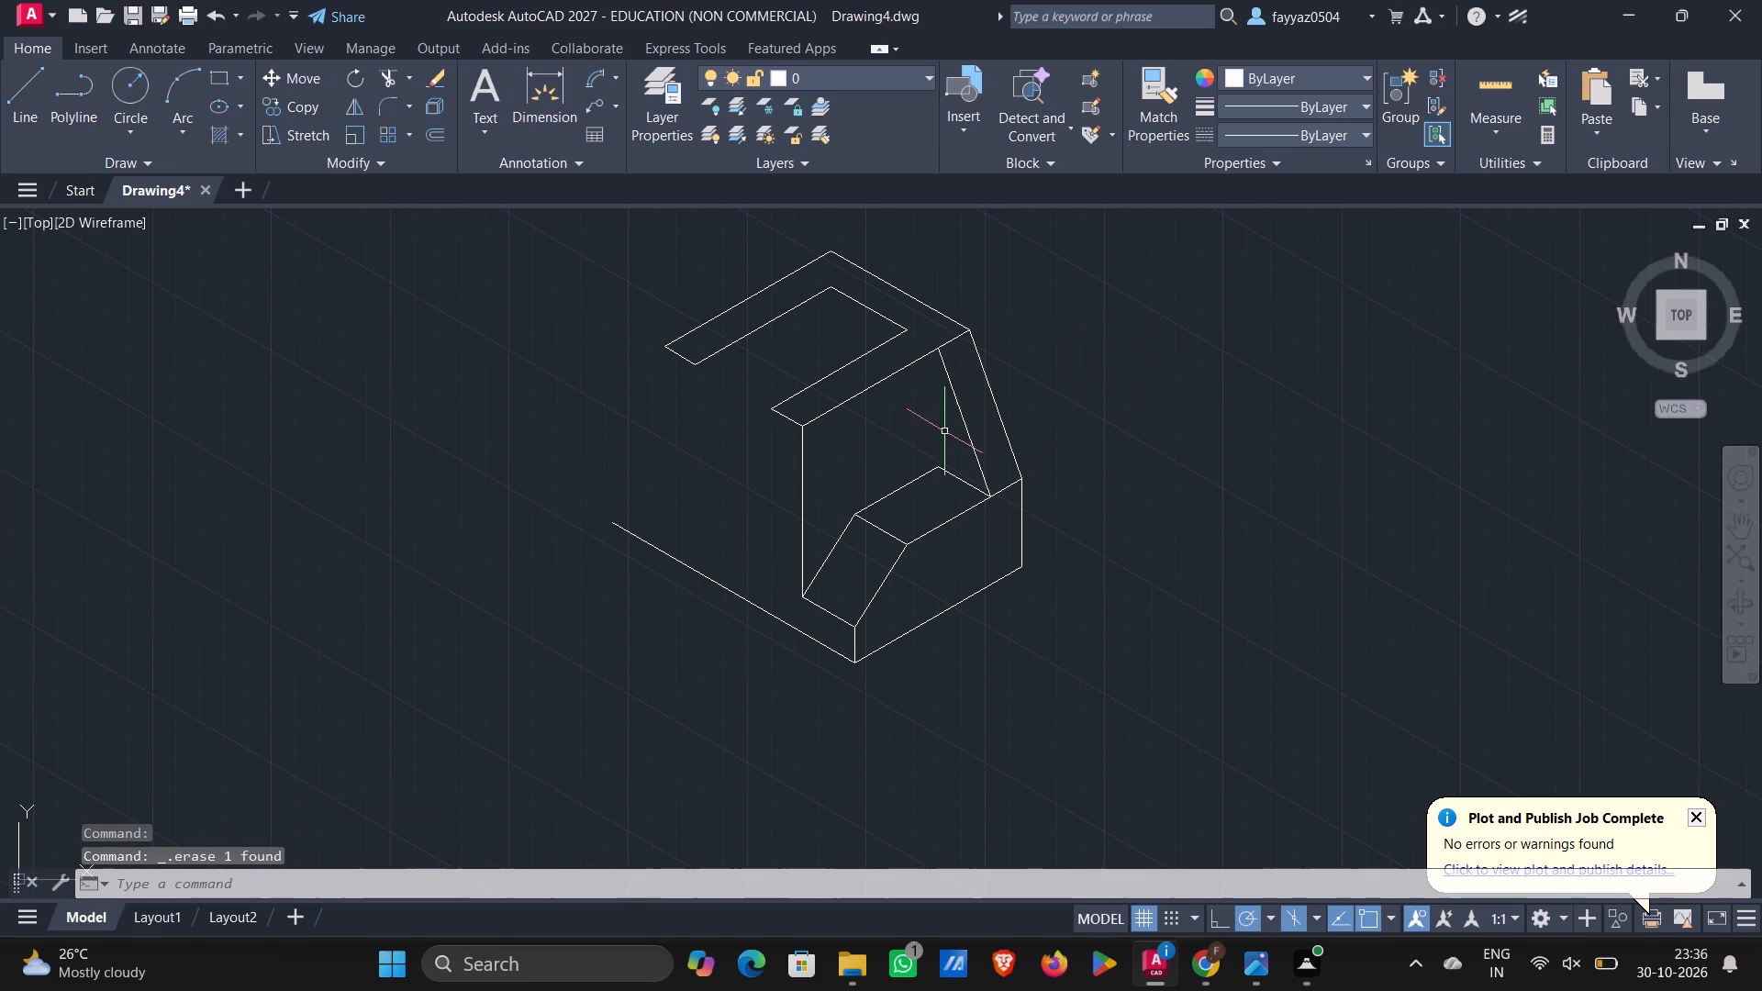
Draw a vertical line 43 long from the top of the inner slanted edge down to the block's rear top corner.
key("l")
key("Return")
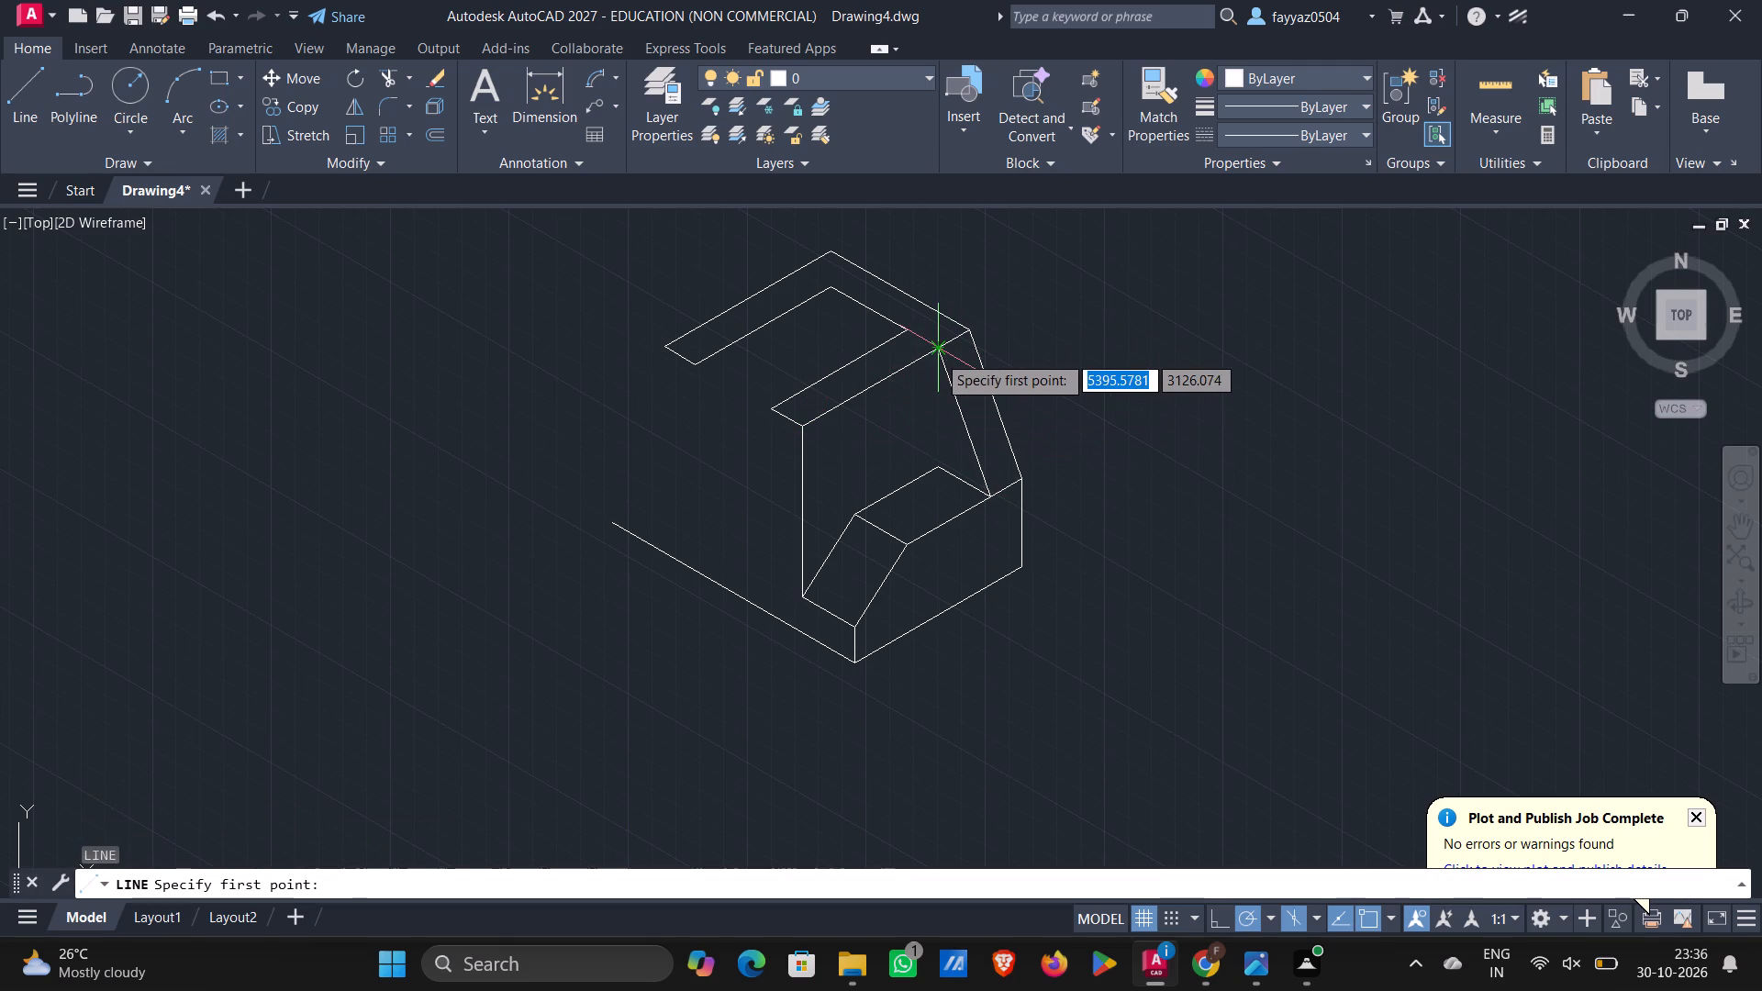
scroll(942, 346, "up", 3)
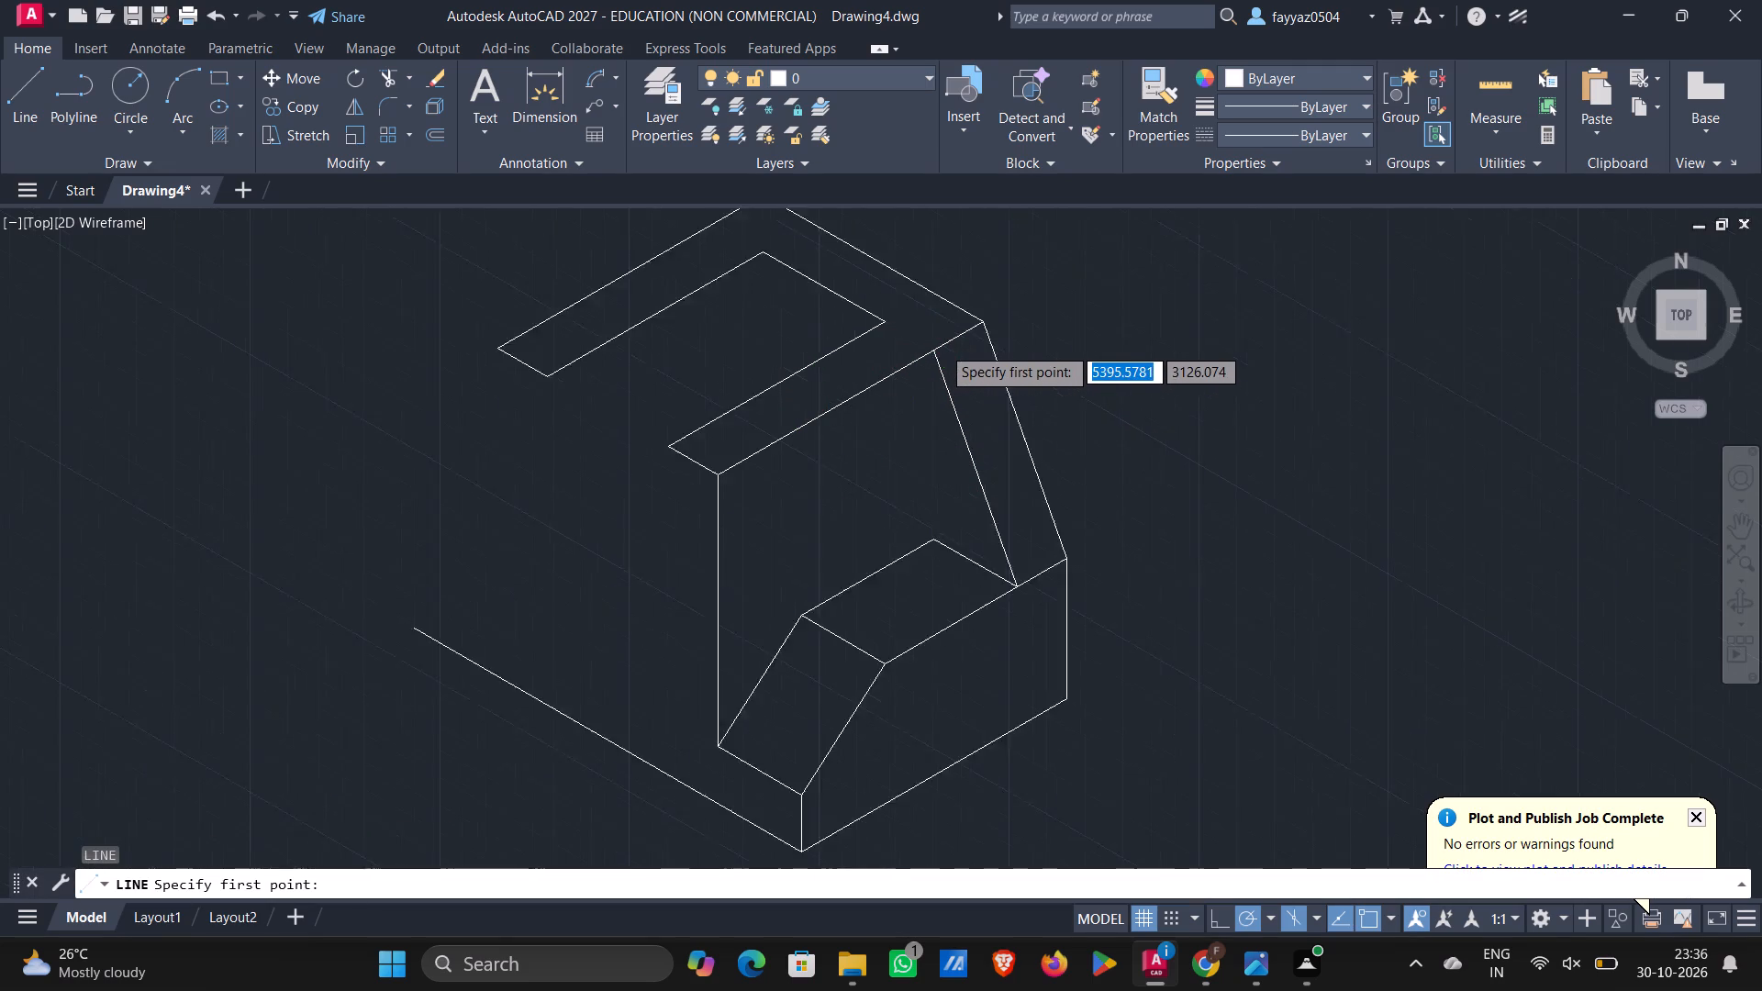
scroll(942, 346, "up", 2)
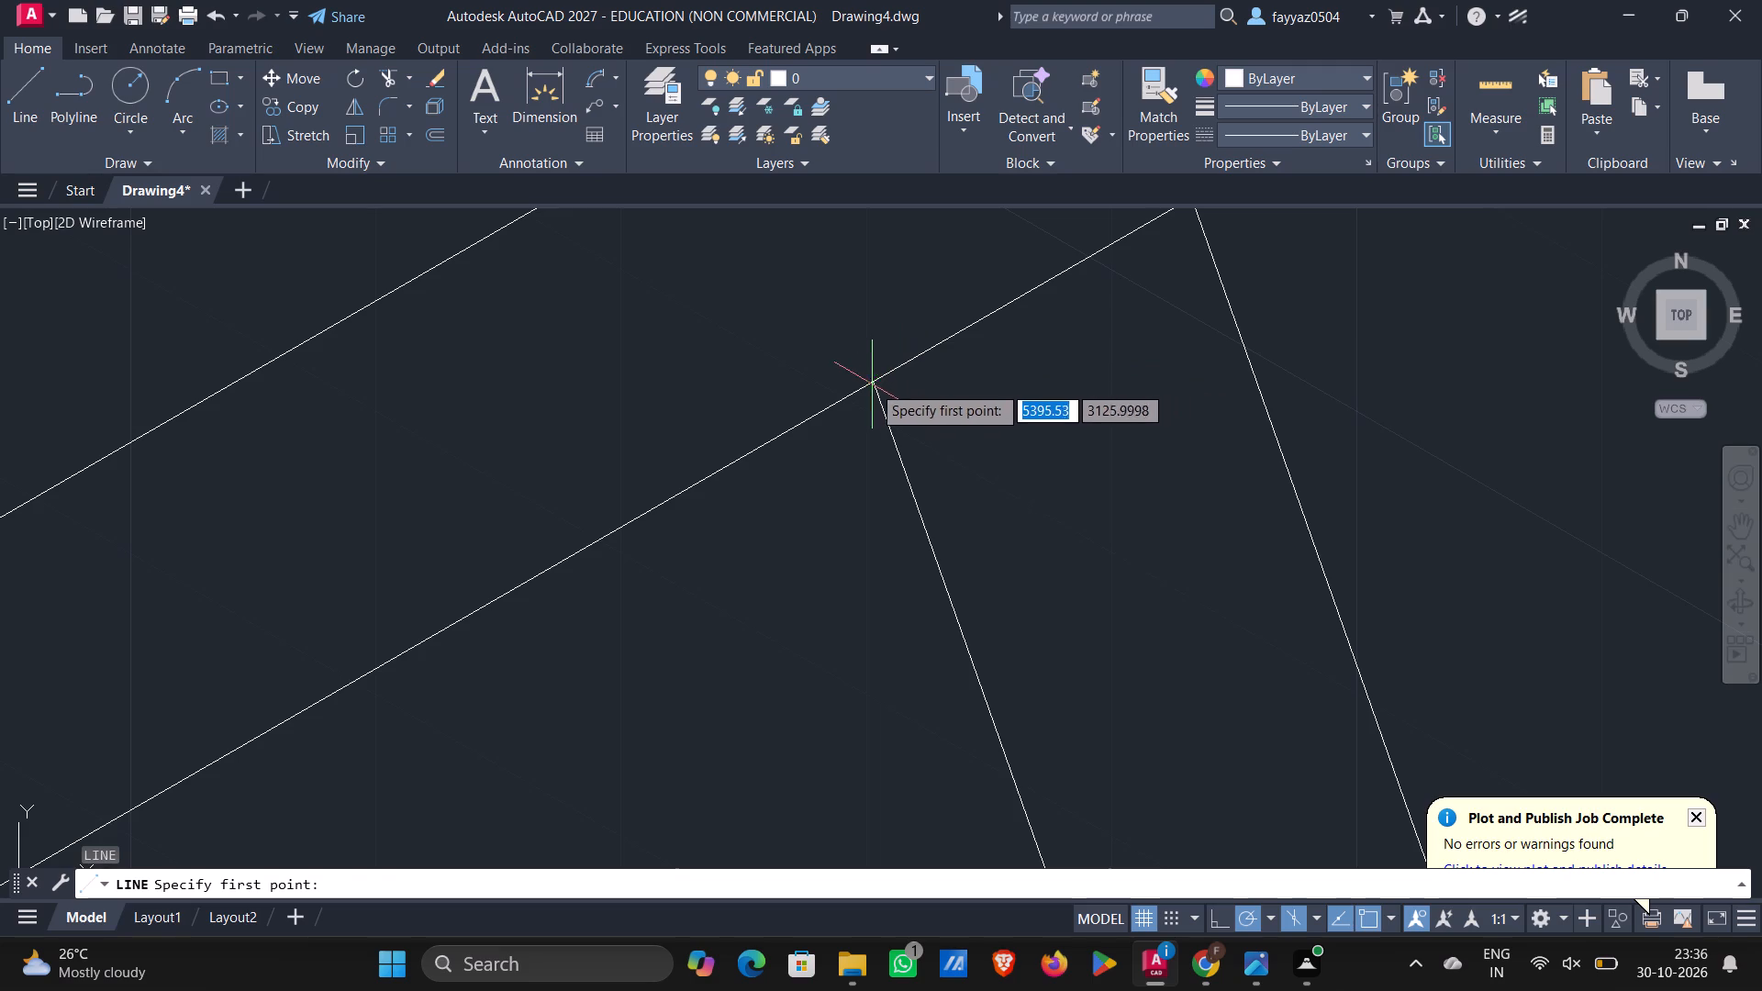
left_click(872, 384)
scroll(871, 384, "down", 5)
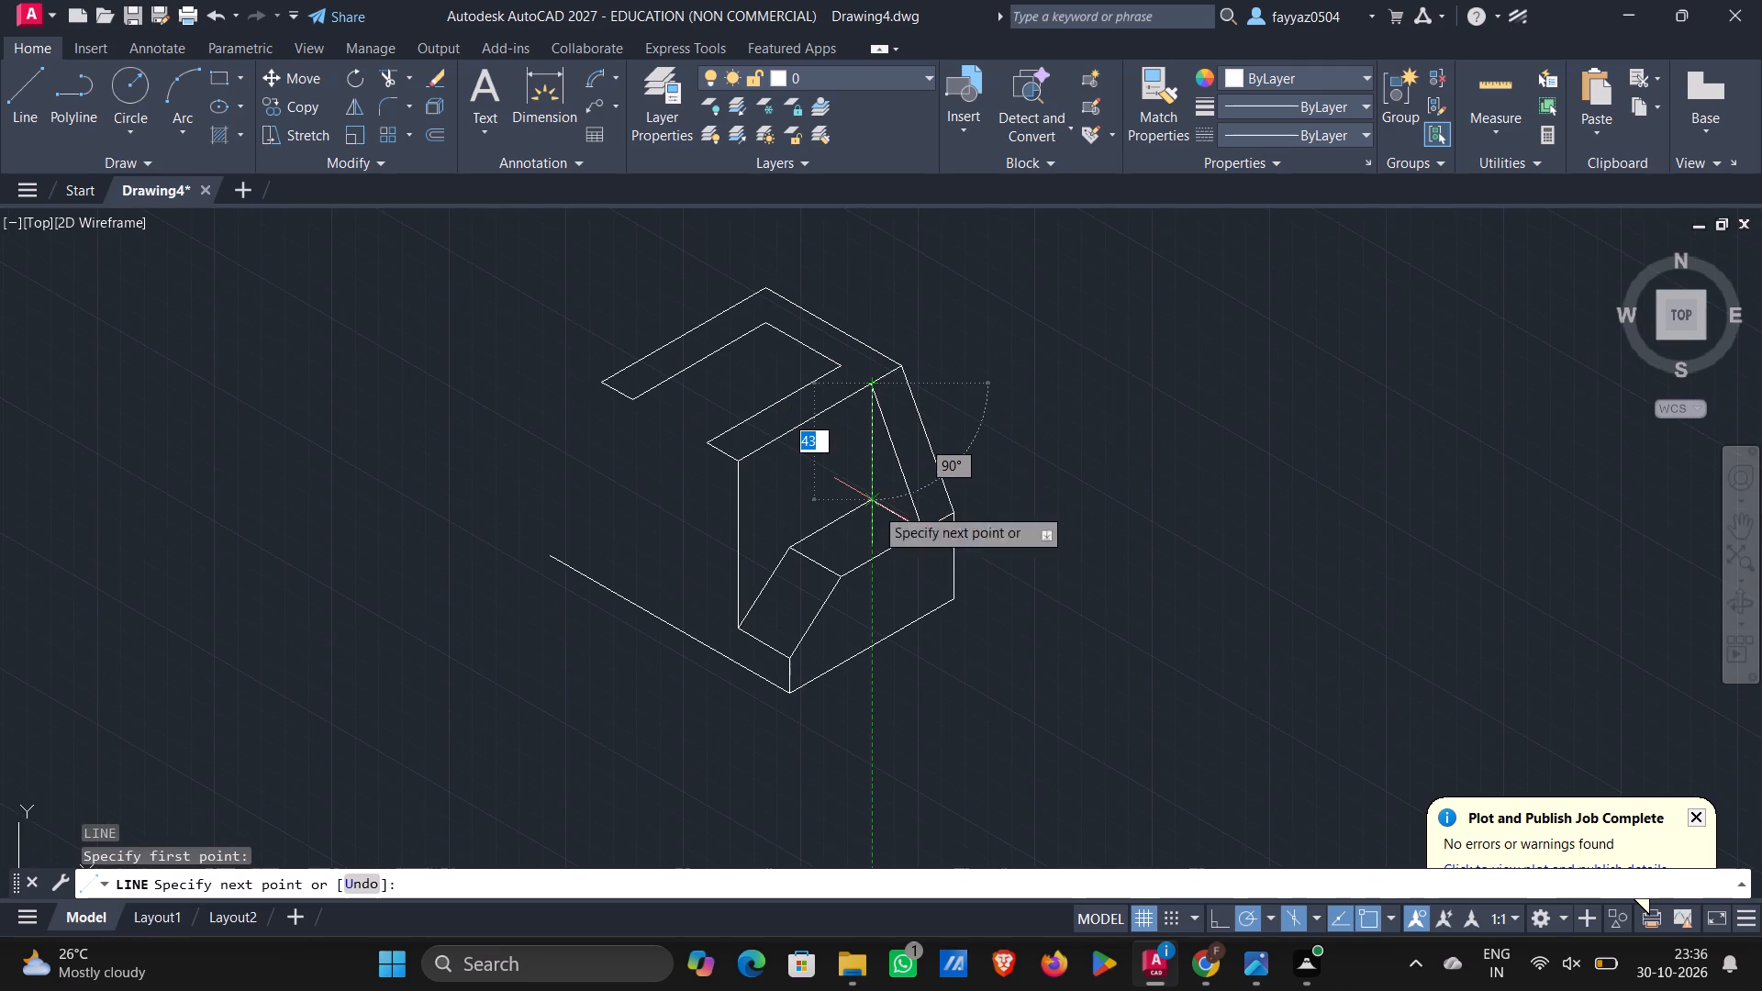
left_click(870, 495)
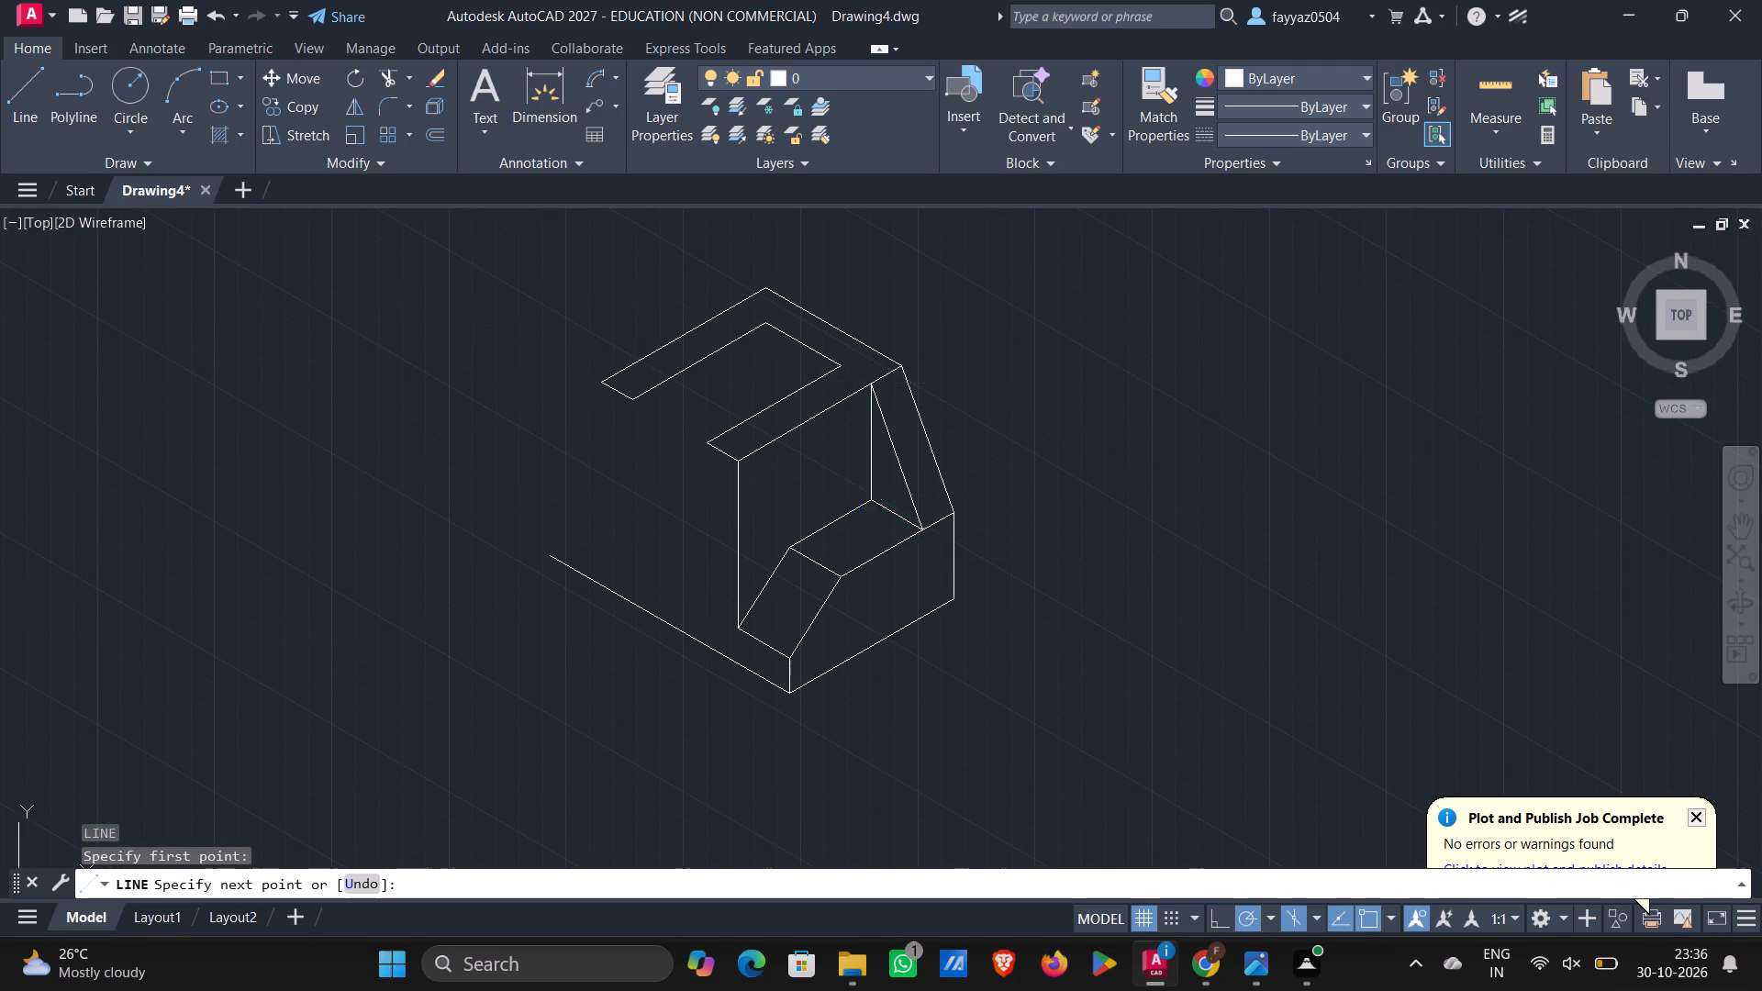
key("Escape")
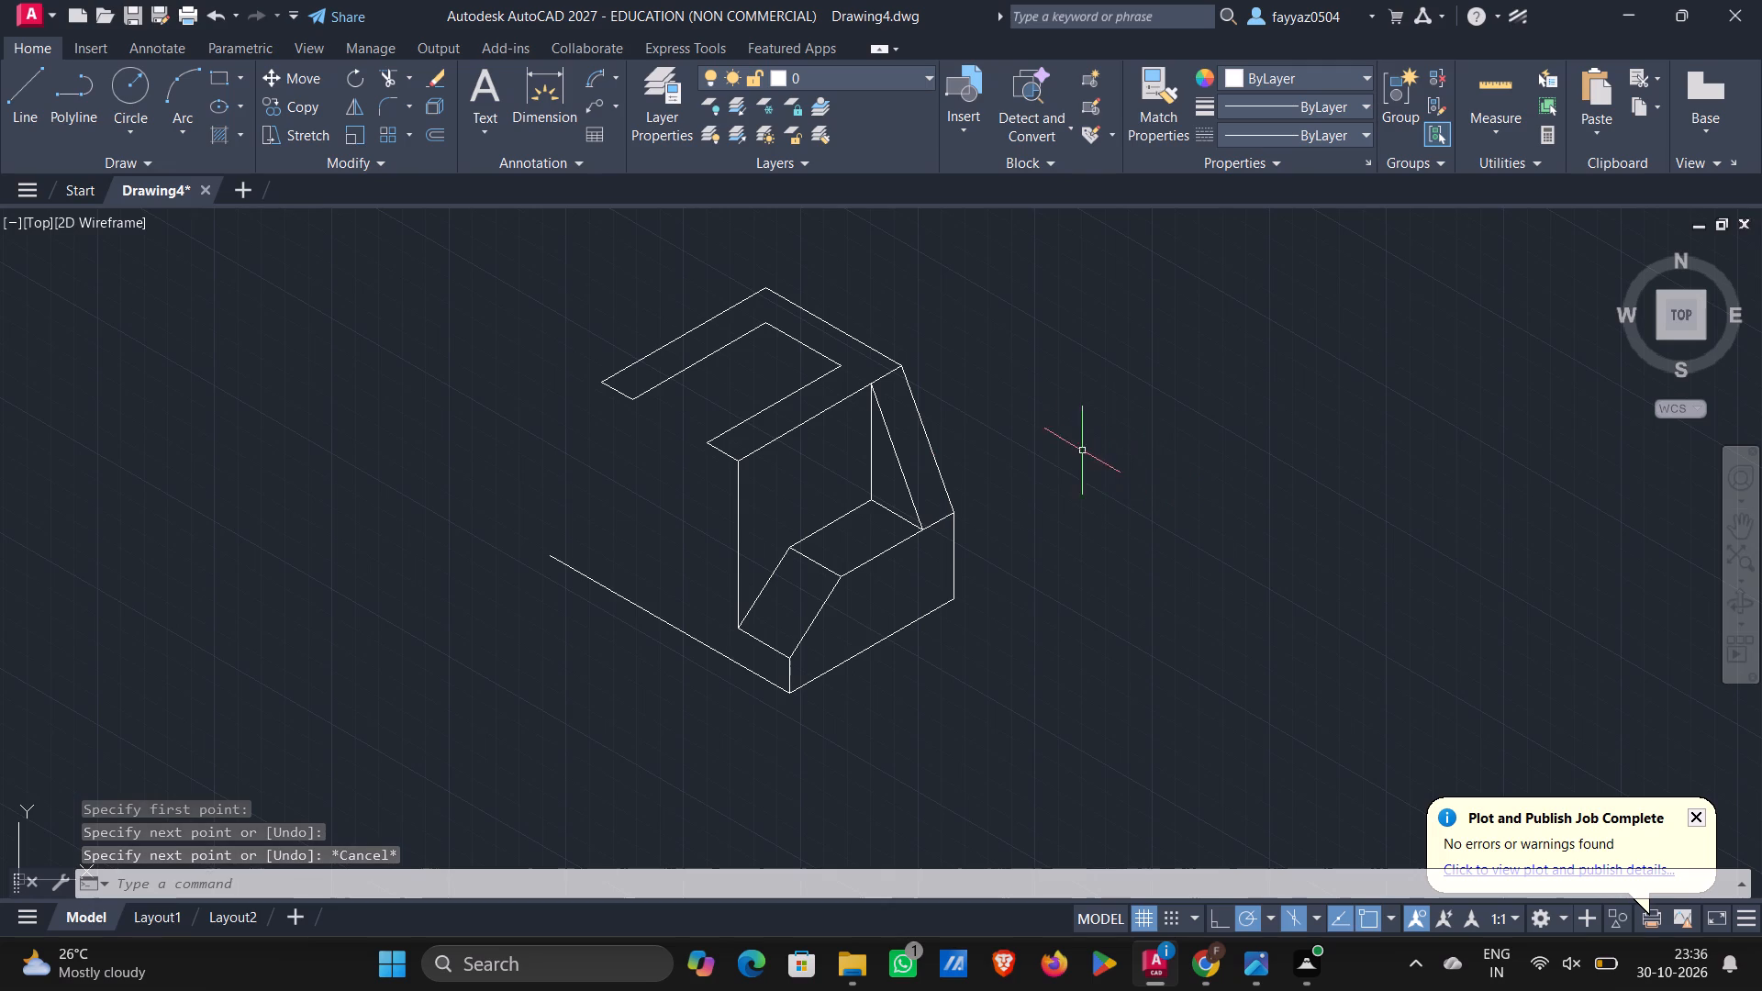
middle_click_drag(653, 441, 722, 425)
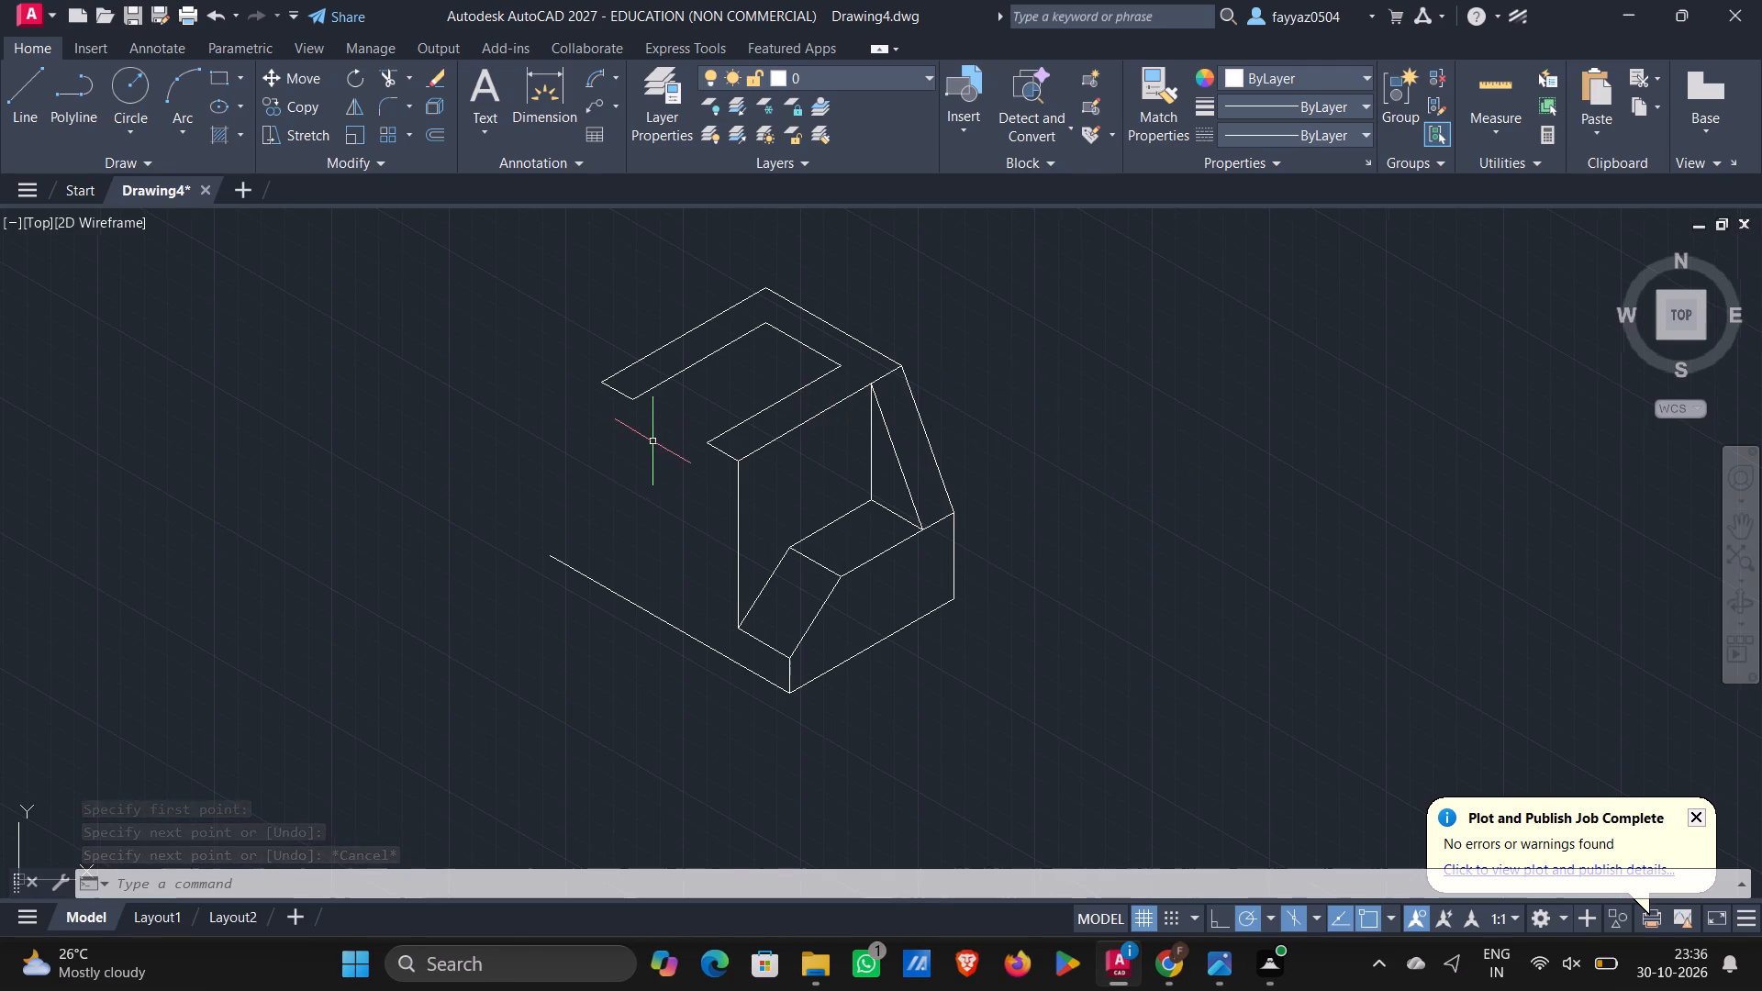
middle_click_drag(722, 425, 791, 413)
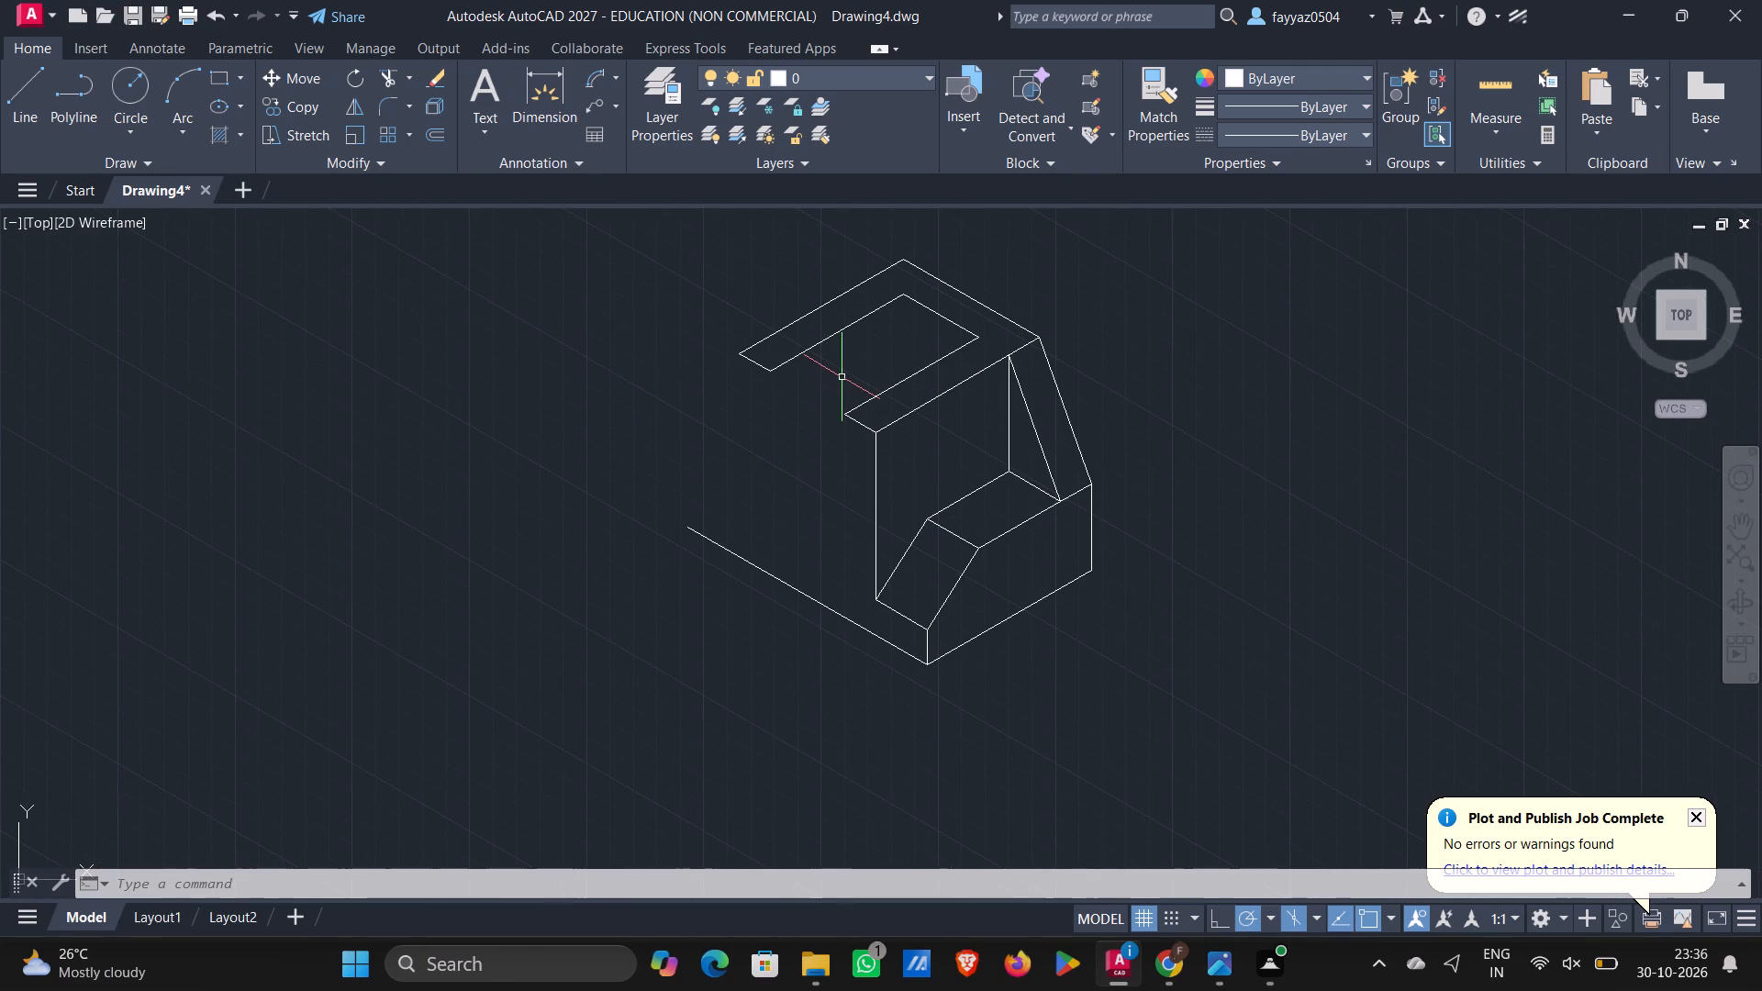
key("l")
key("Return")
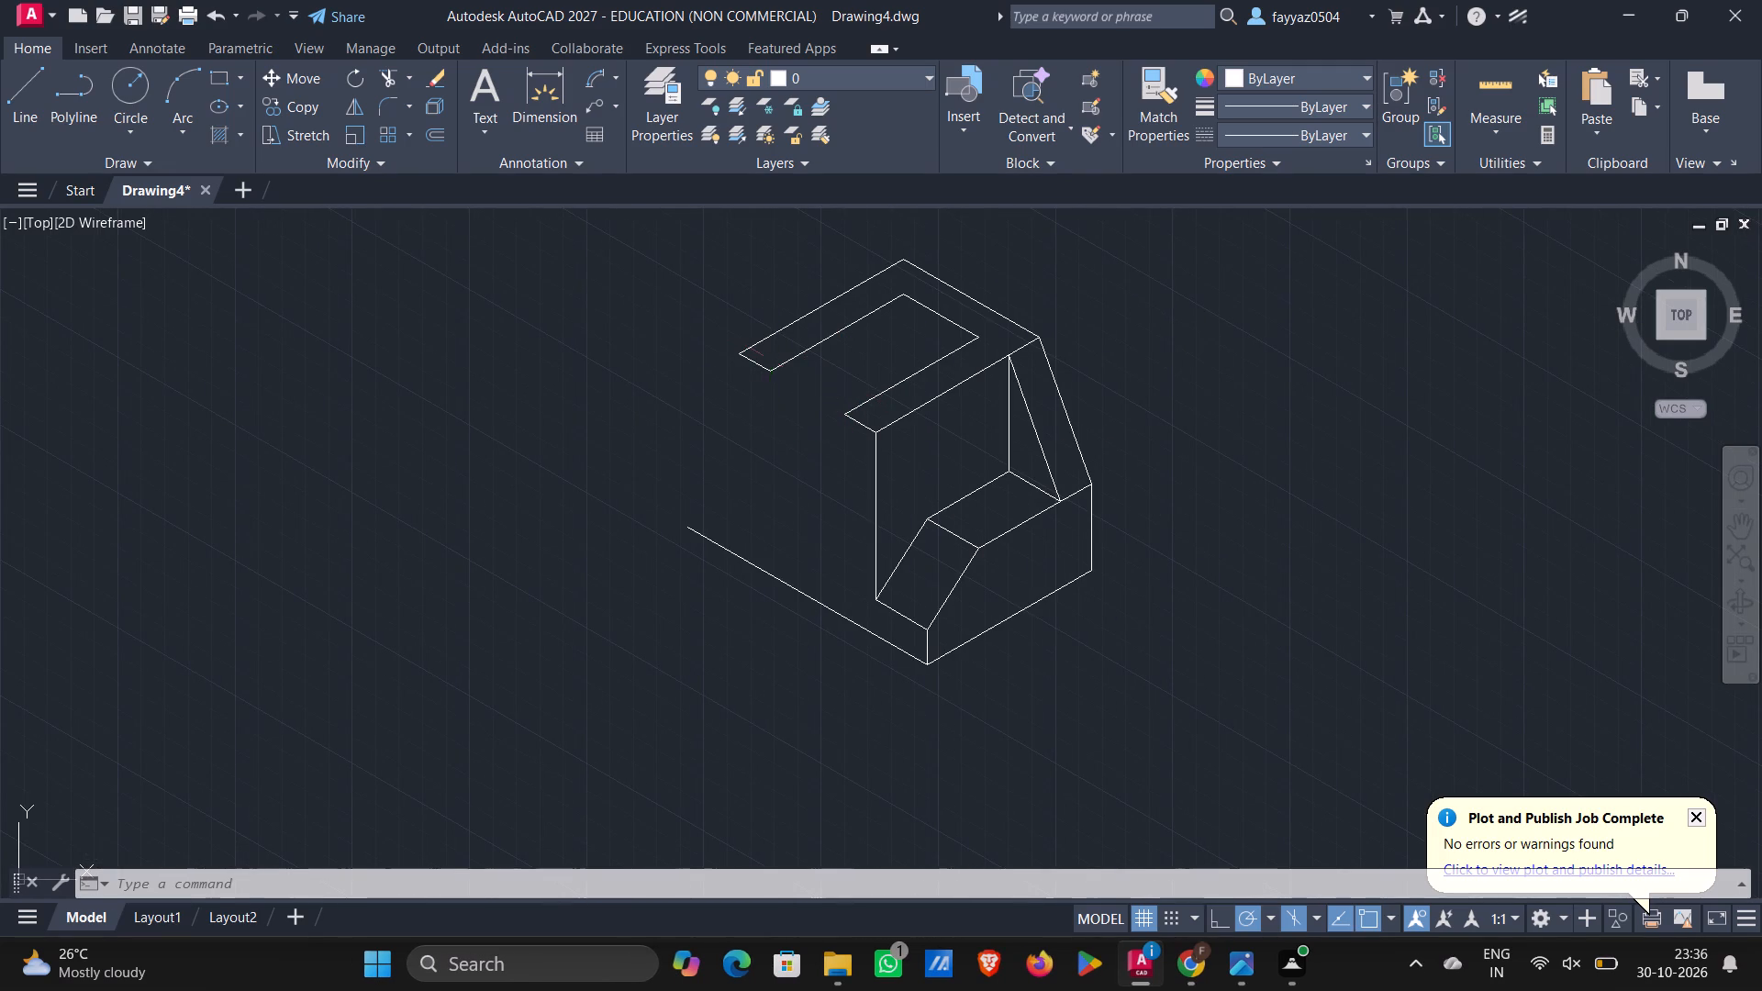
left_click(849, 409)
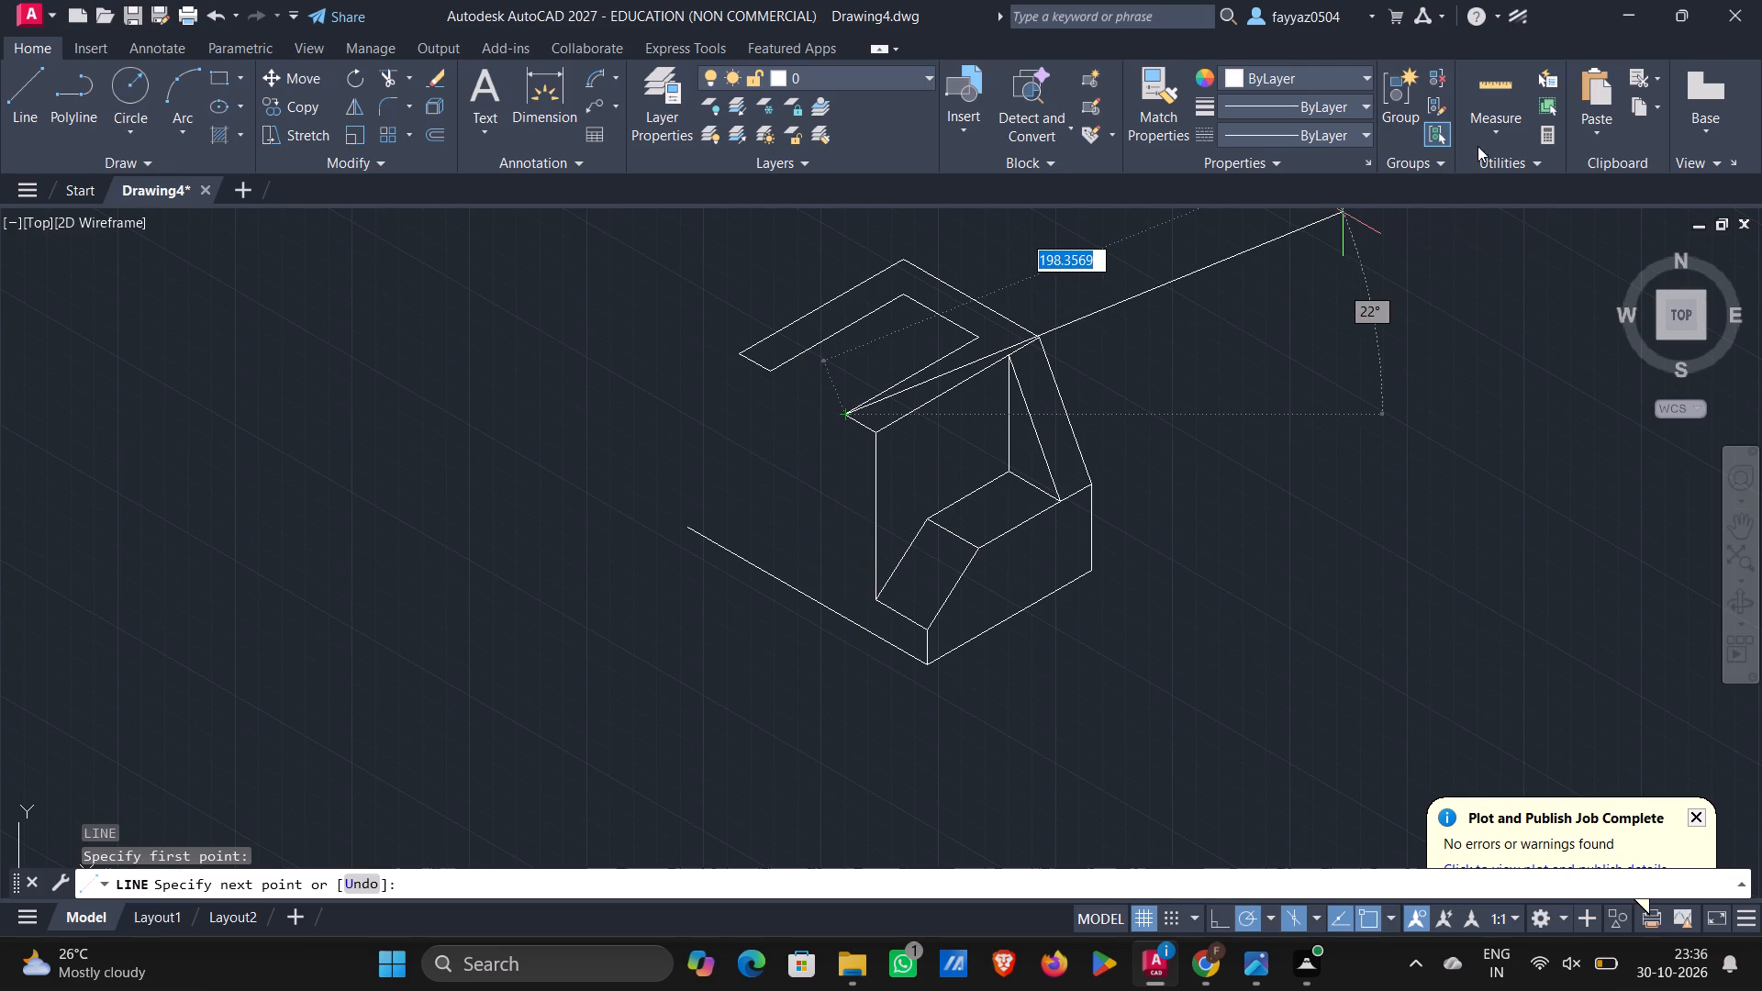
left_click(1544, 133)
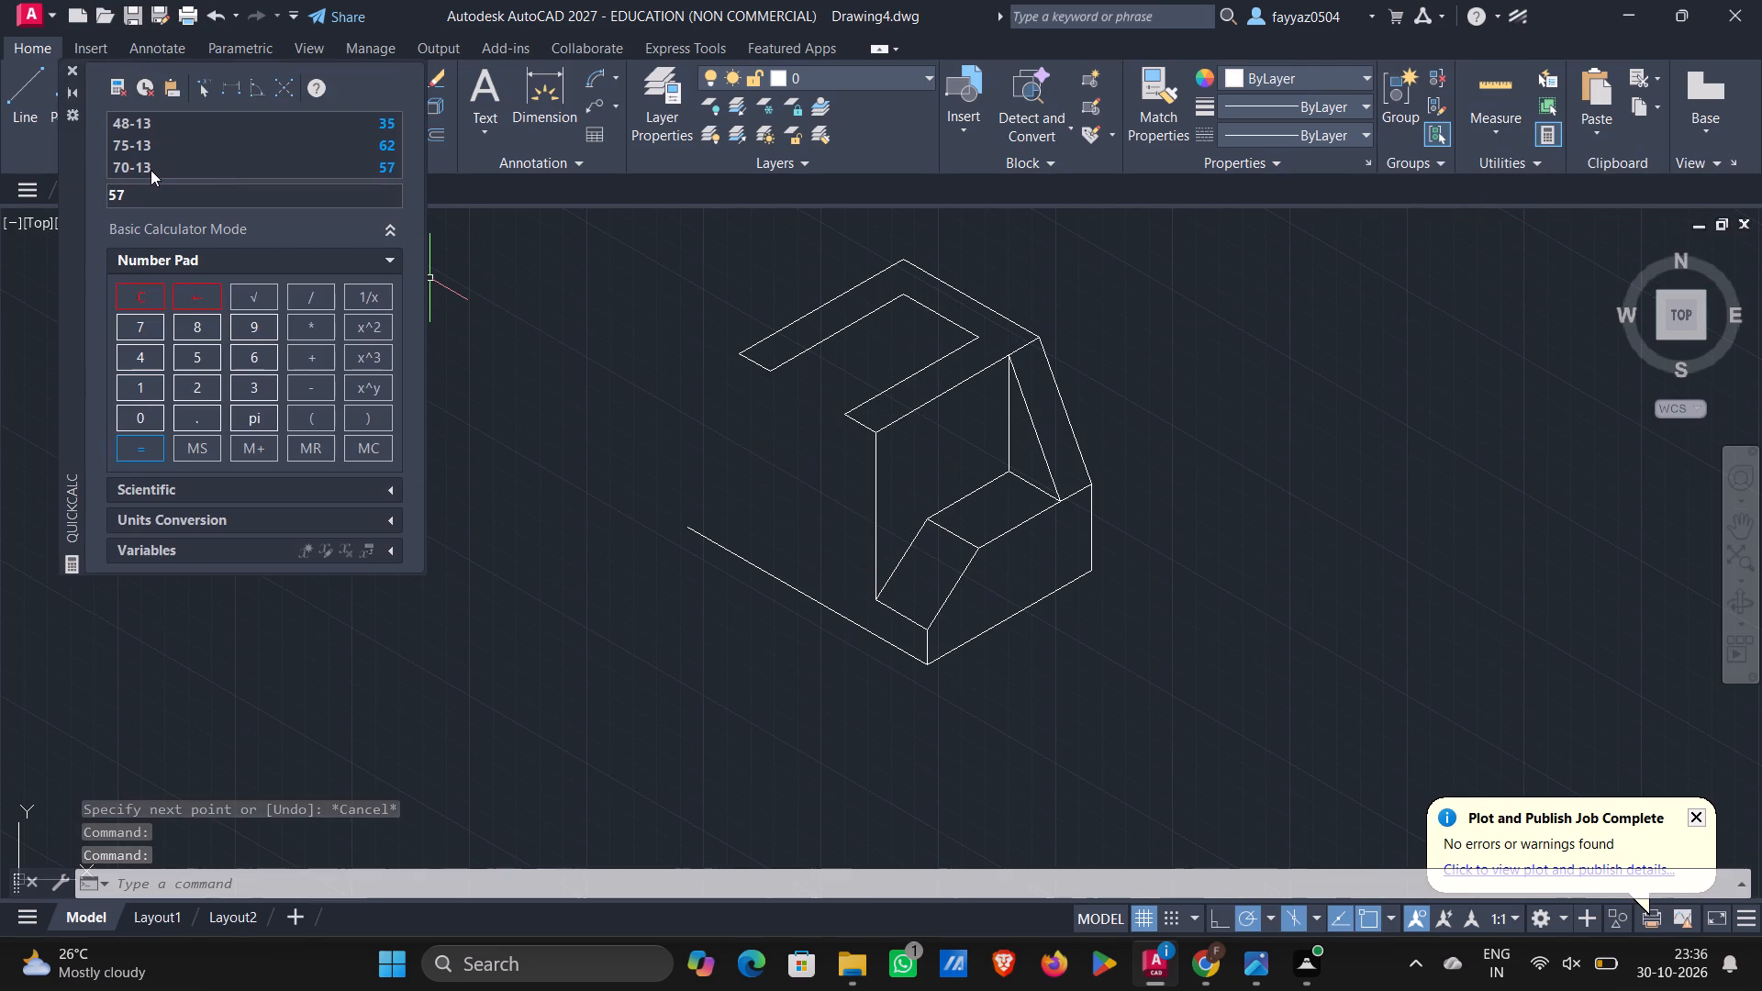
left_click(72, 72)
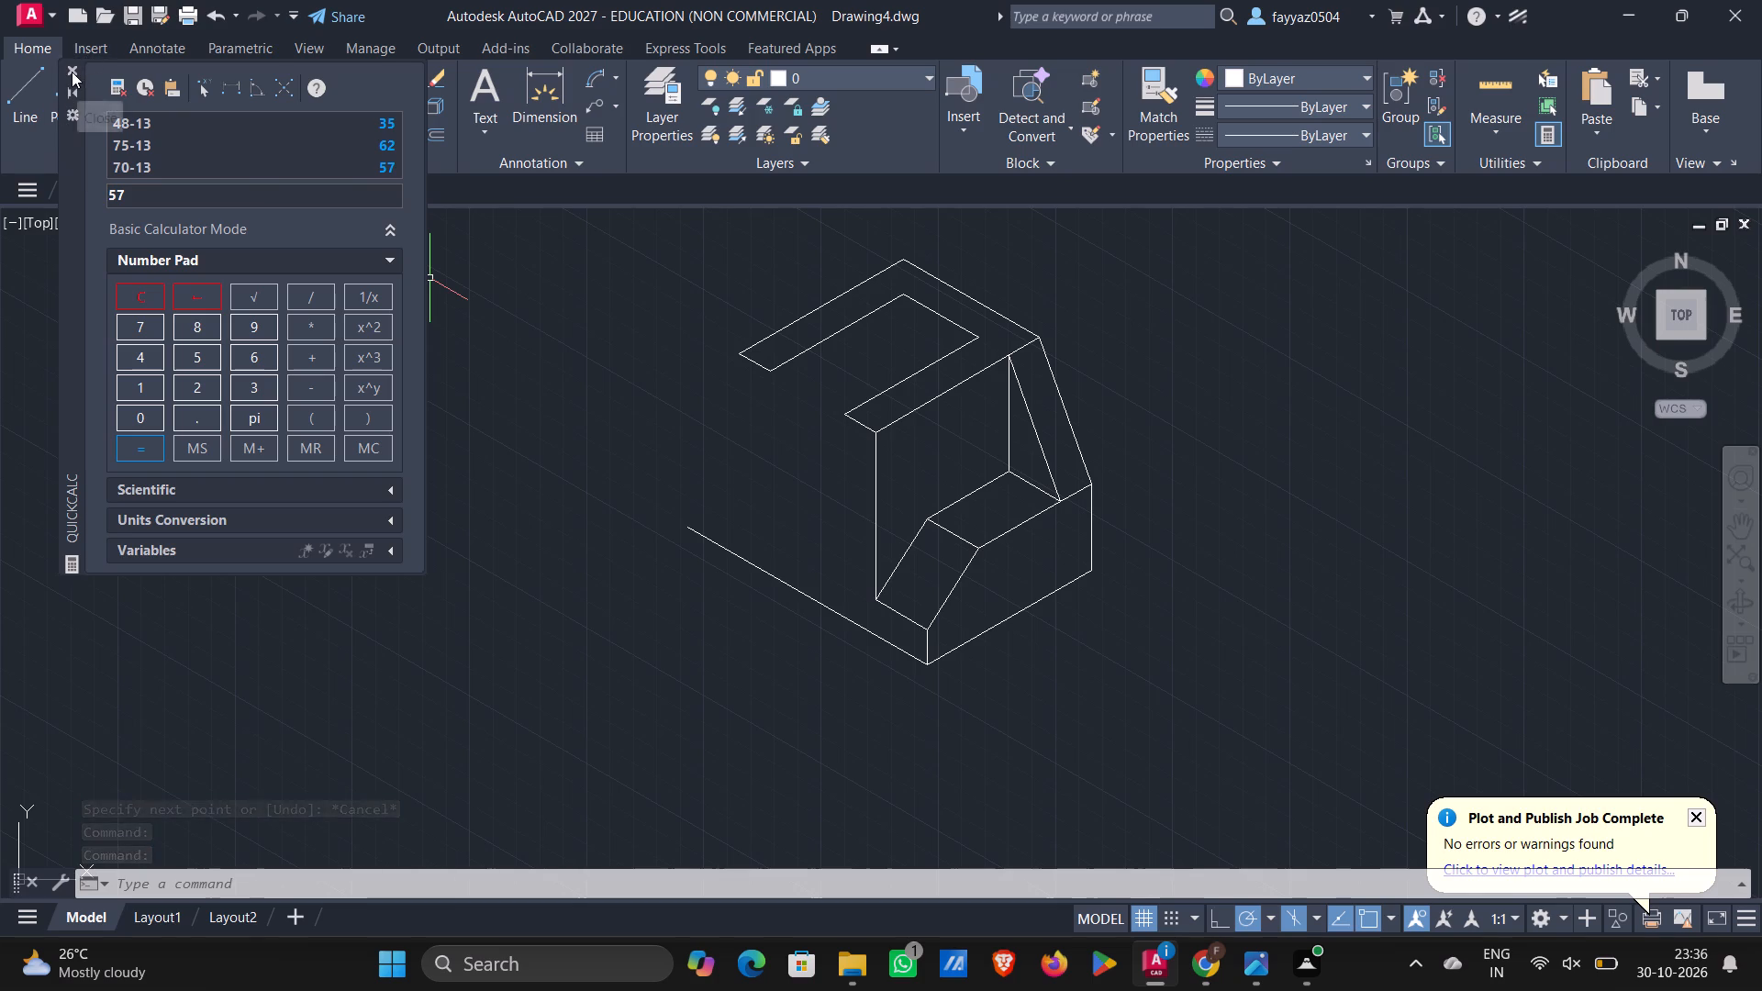
Draw the slot outline from the near open top corner: 57 down, 32 at 150°, and up to the far open top corner.
key("l")
key("Return")
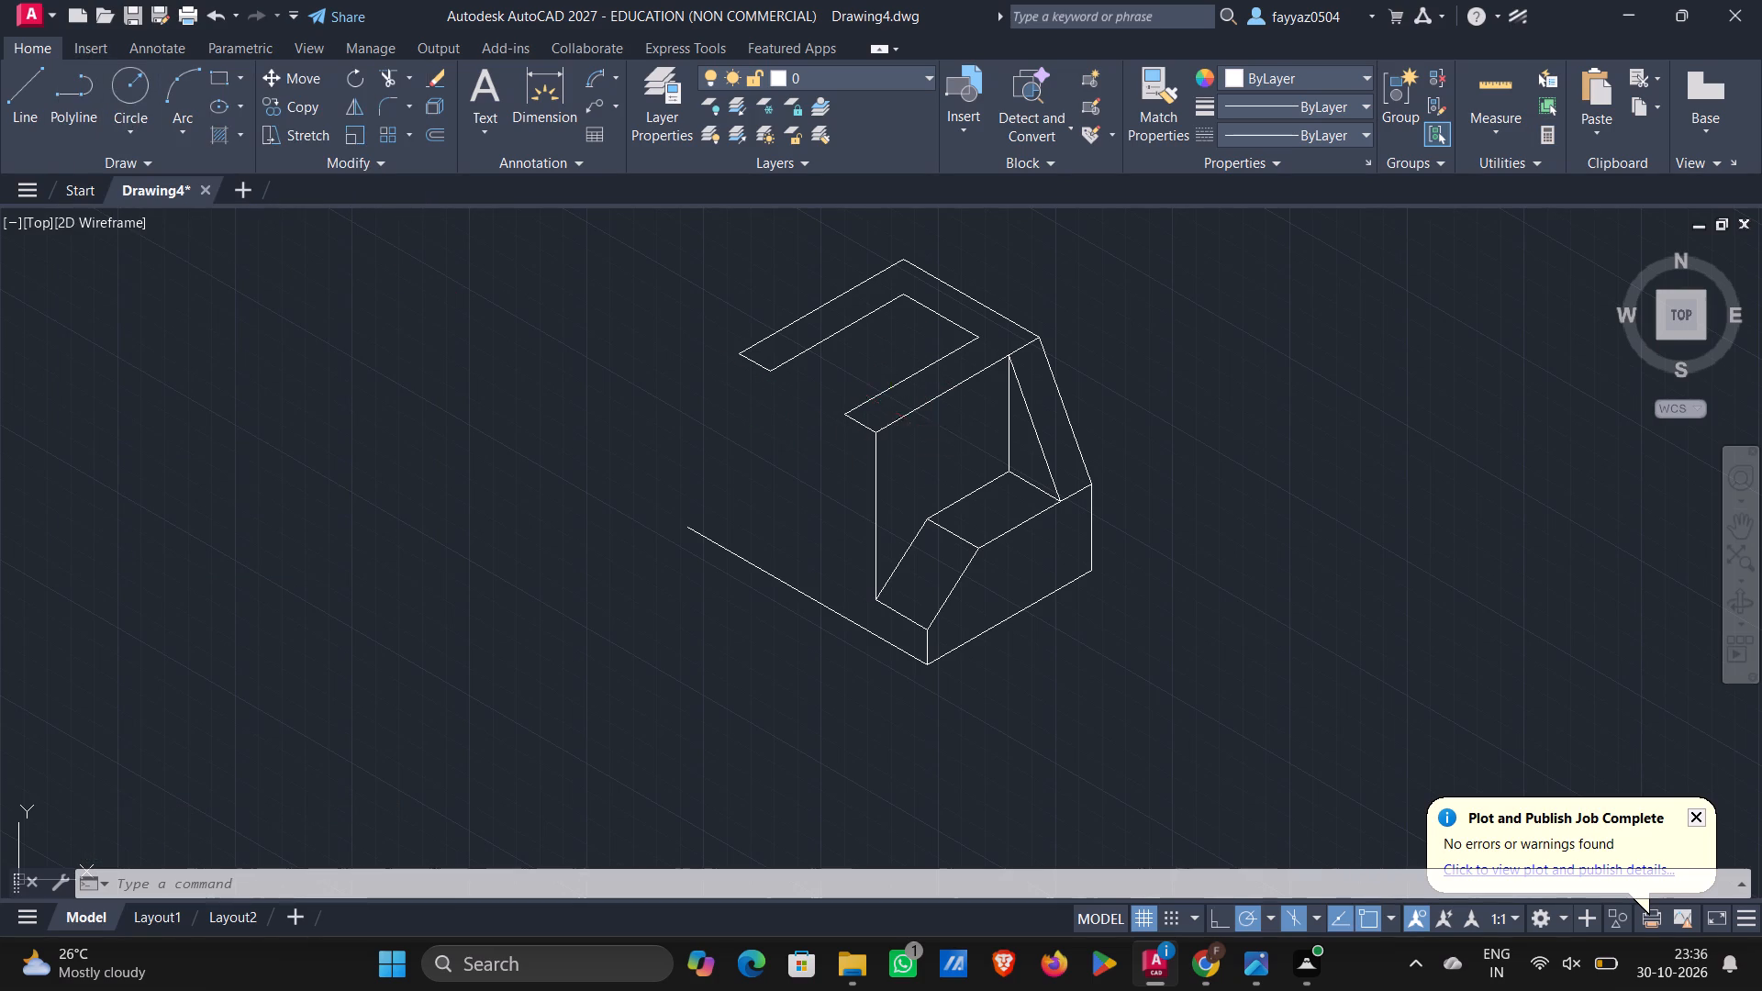
left_click(844, 413)
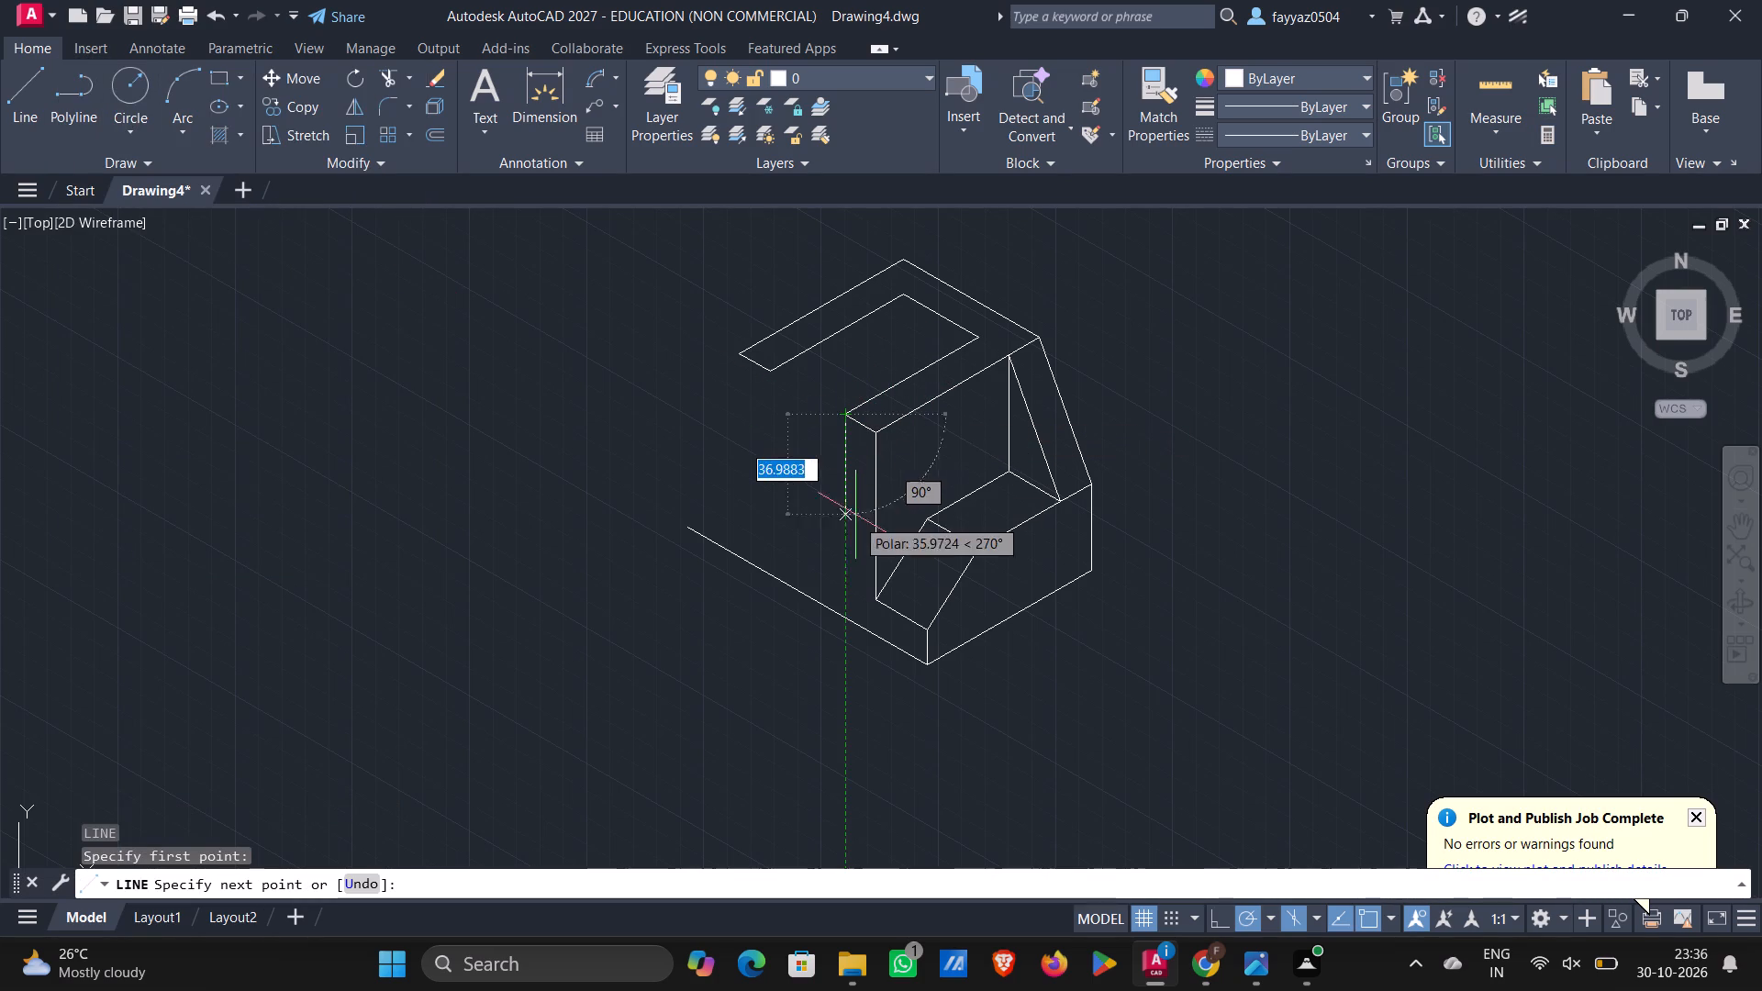
type("57")
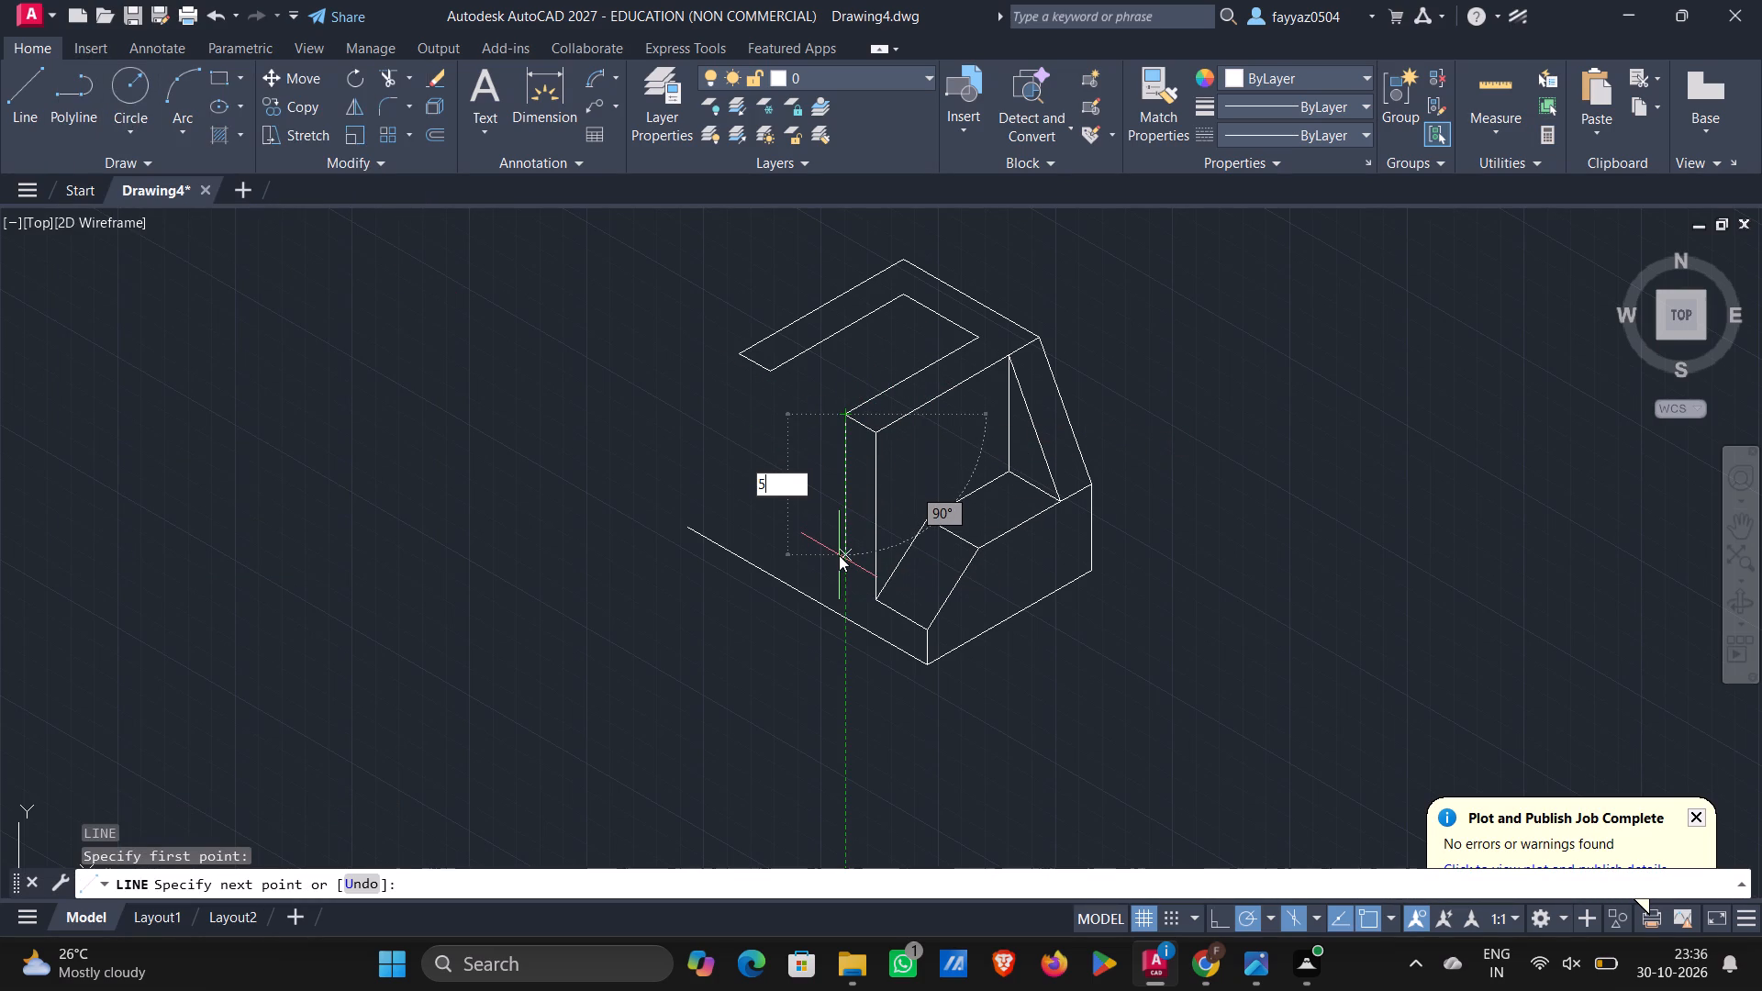
key("Return")
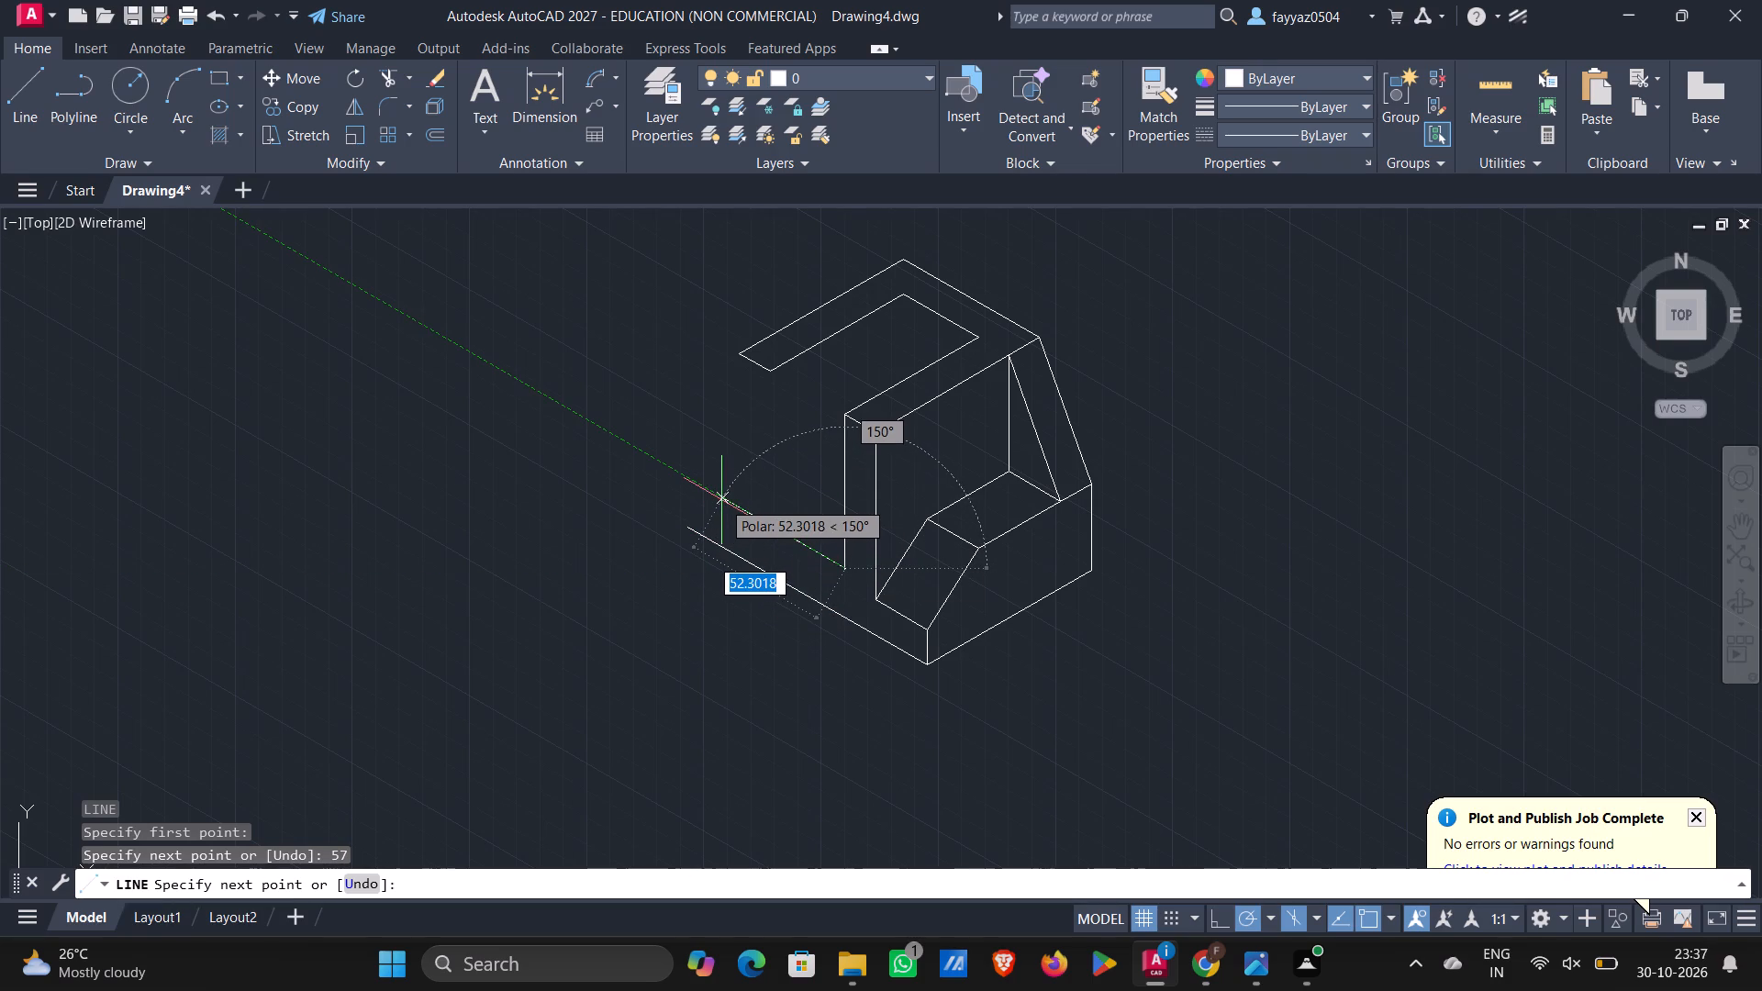
type("32")
key("Return")
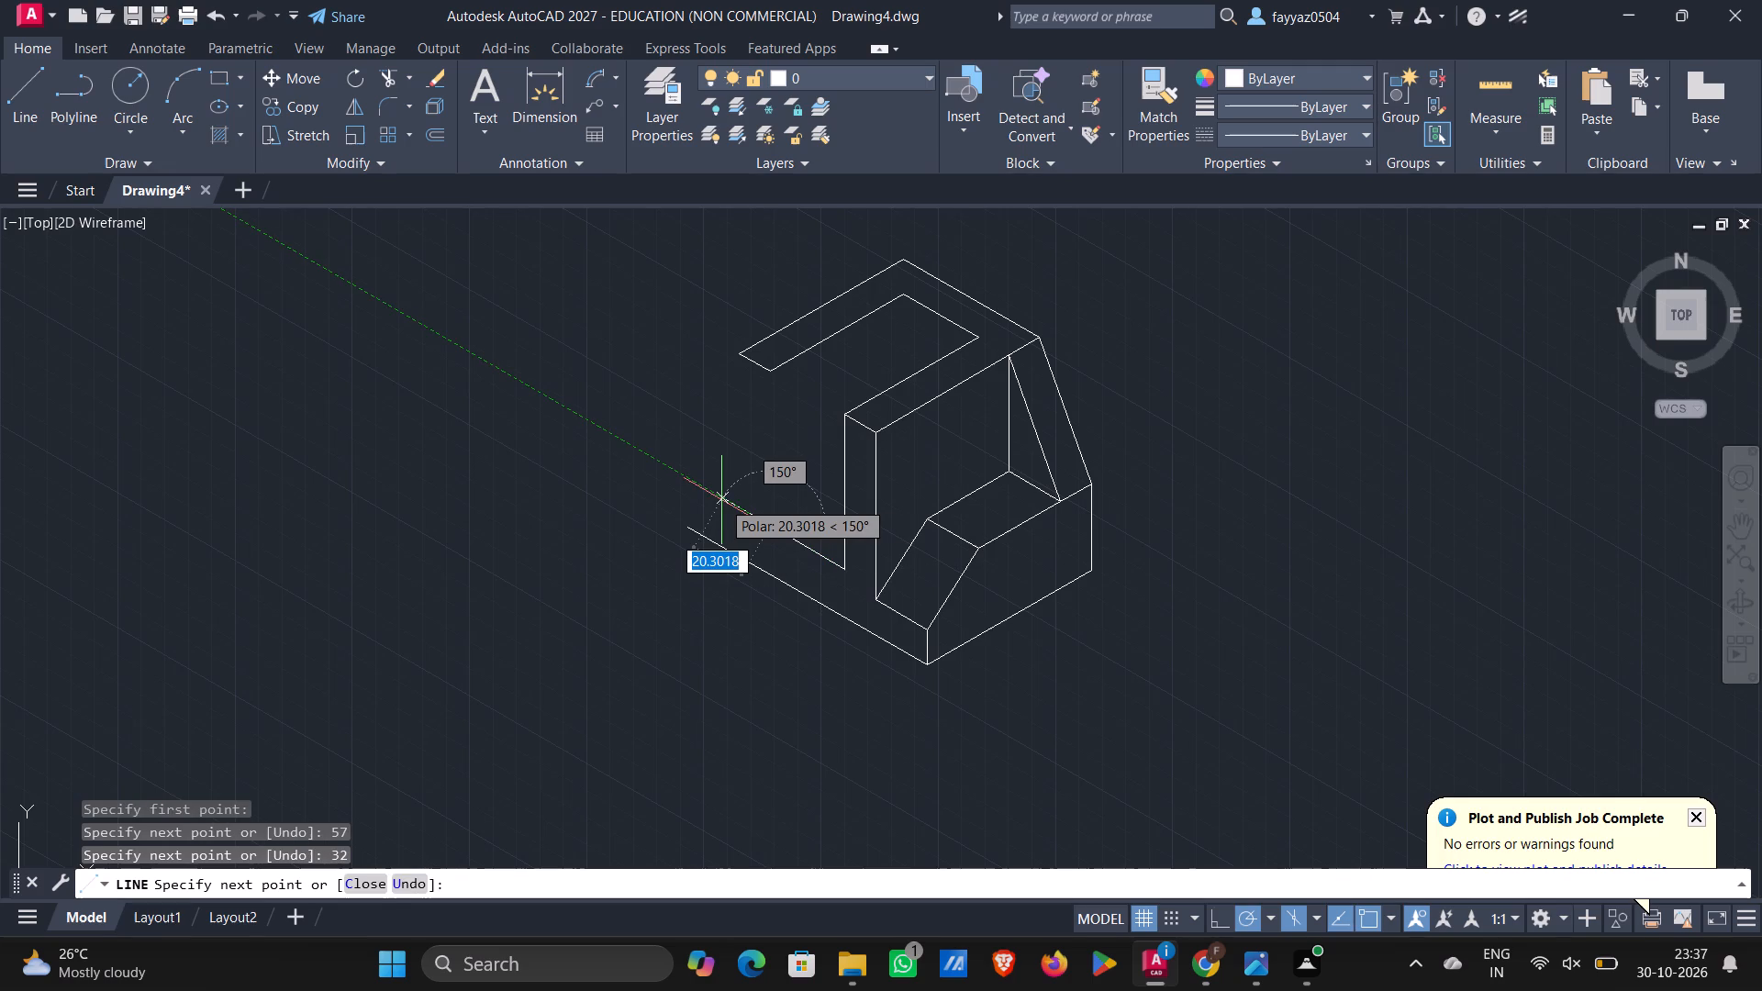
left_click(765, 372)
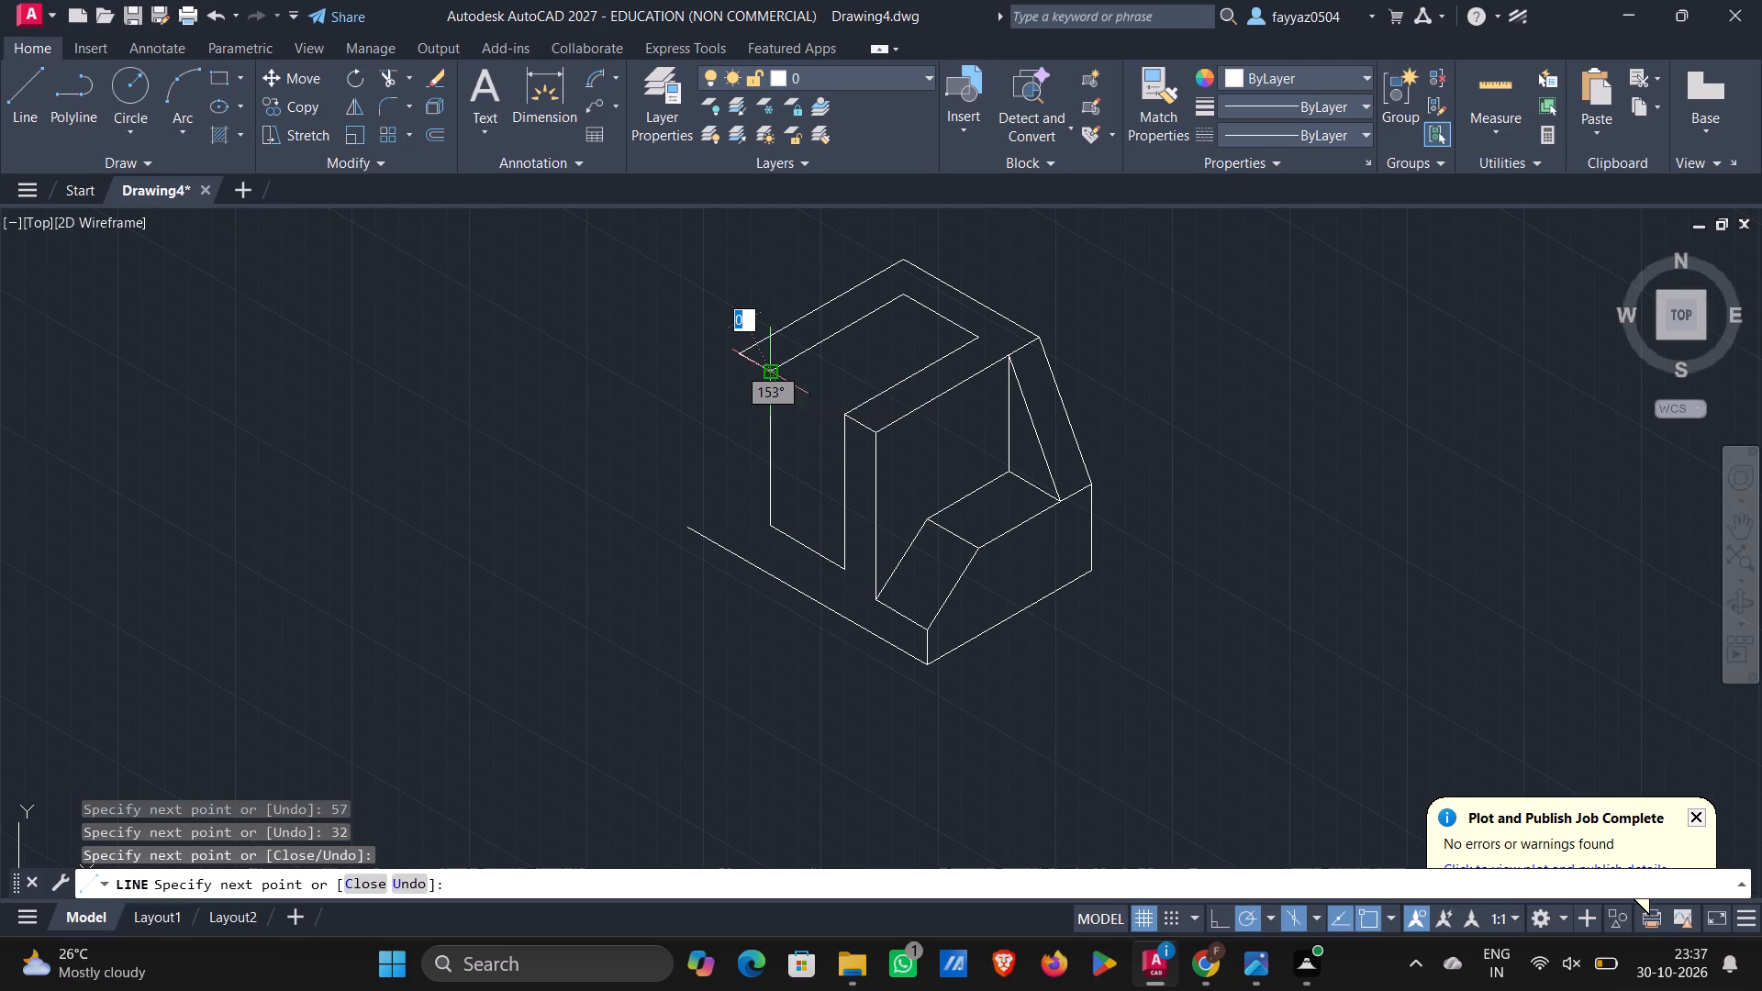
key("Escape")
Draw a line from the slot floor's far corner to the inner far corner of the slot's top edge.
key("l")
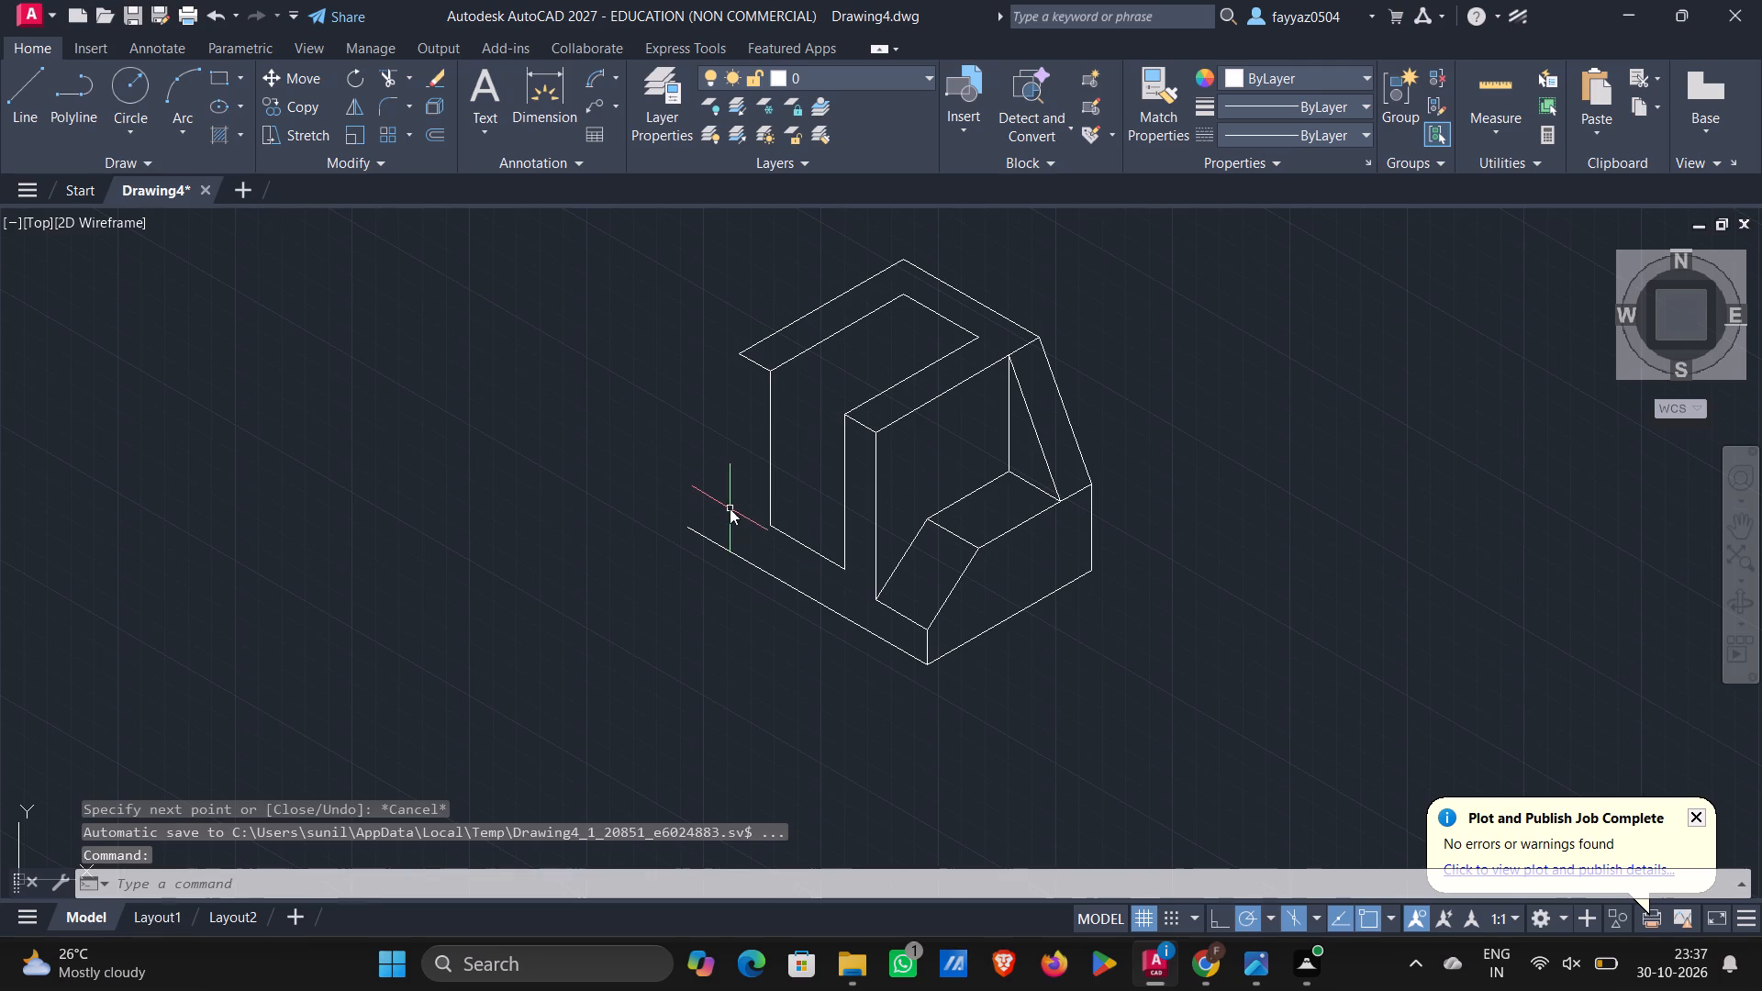
key("Return")
left_click(767, 523)
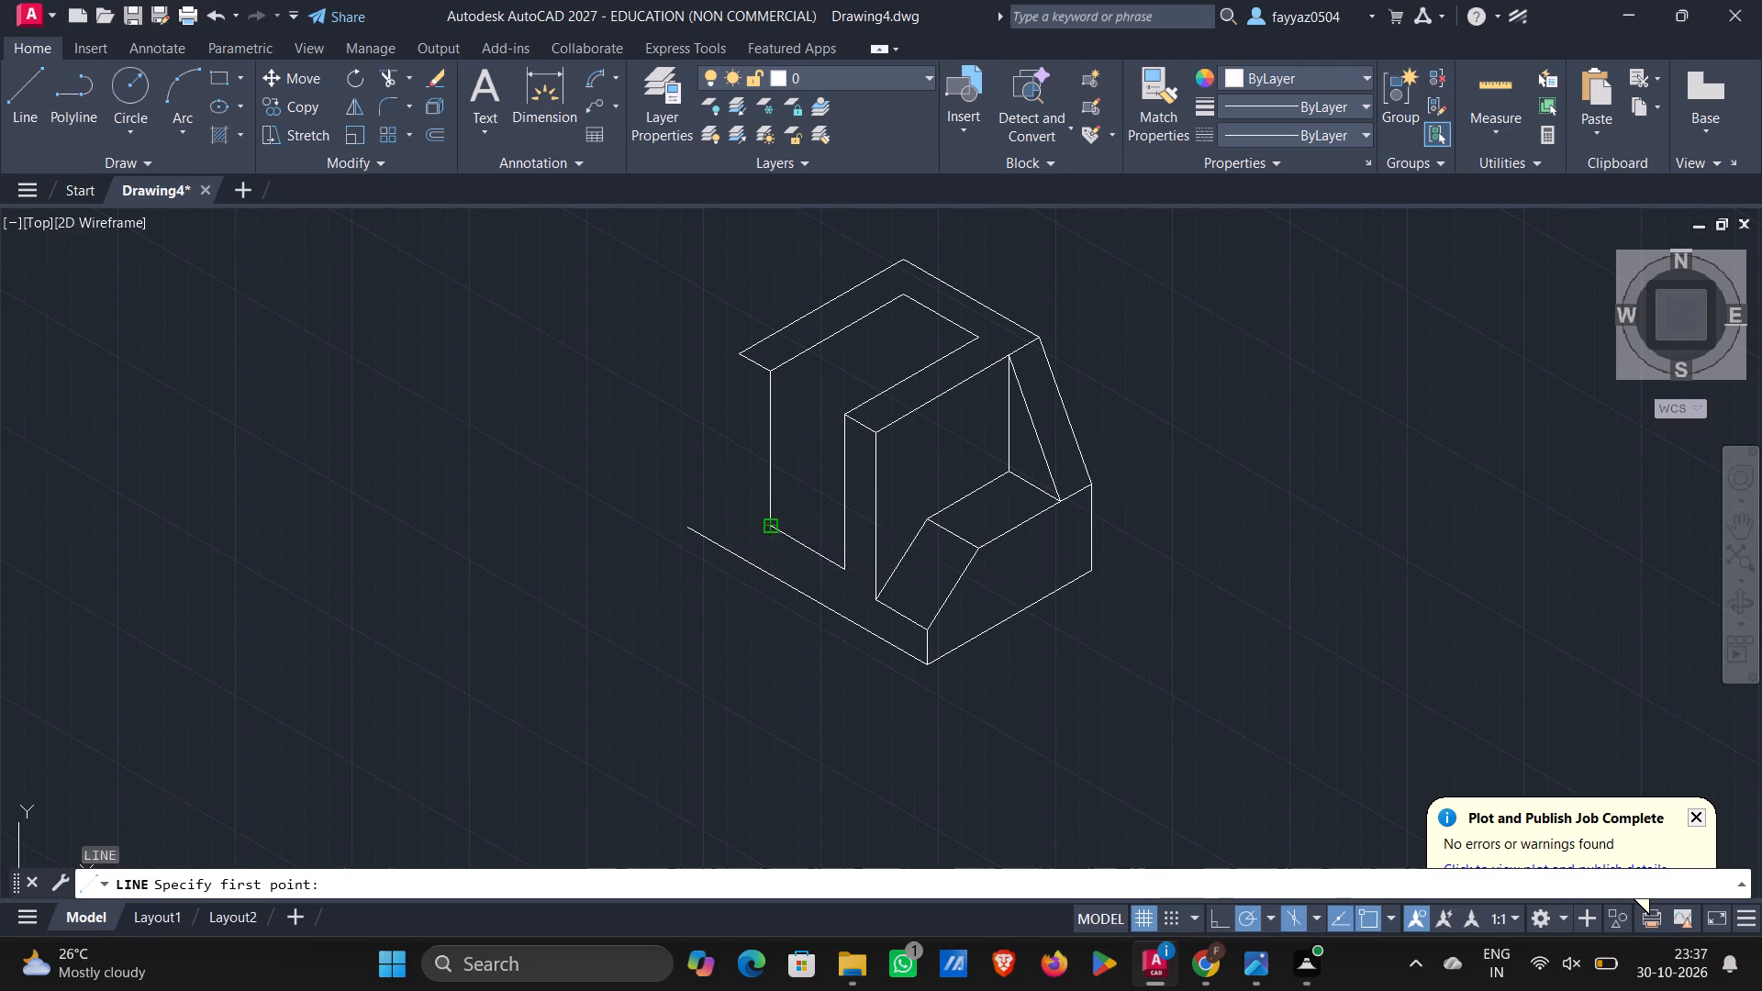
left_click(907, 288)
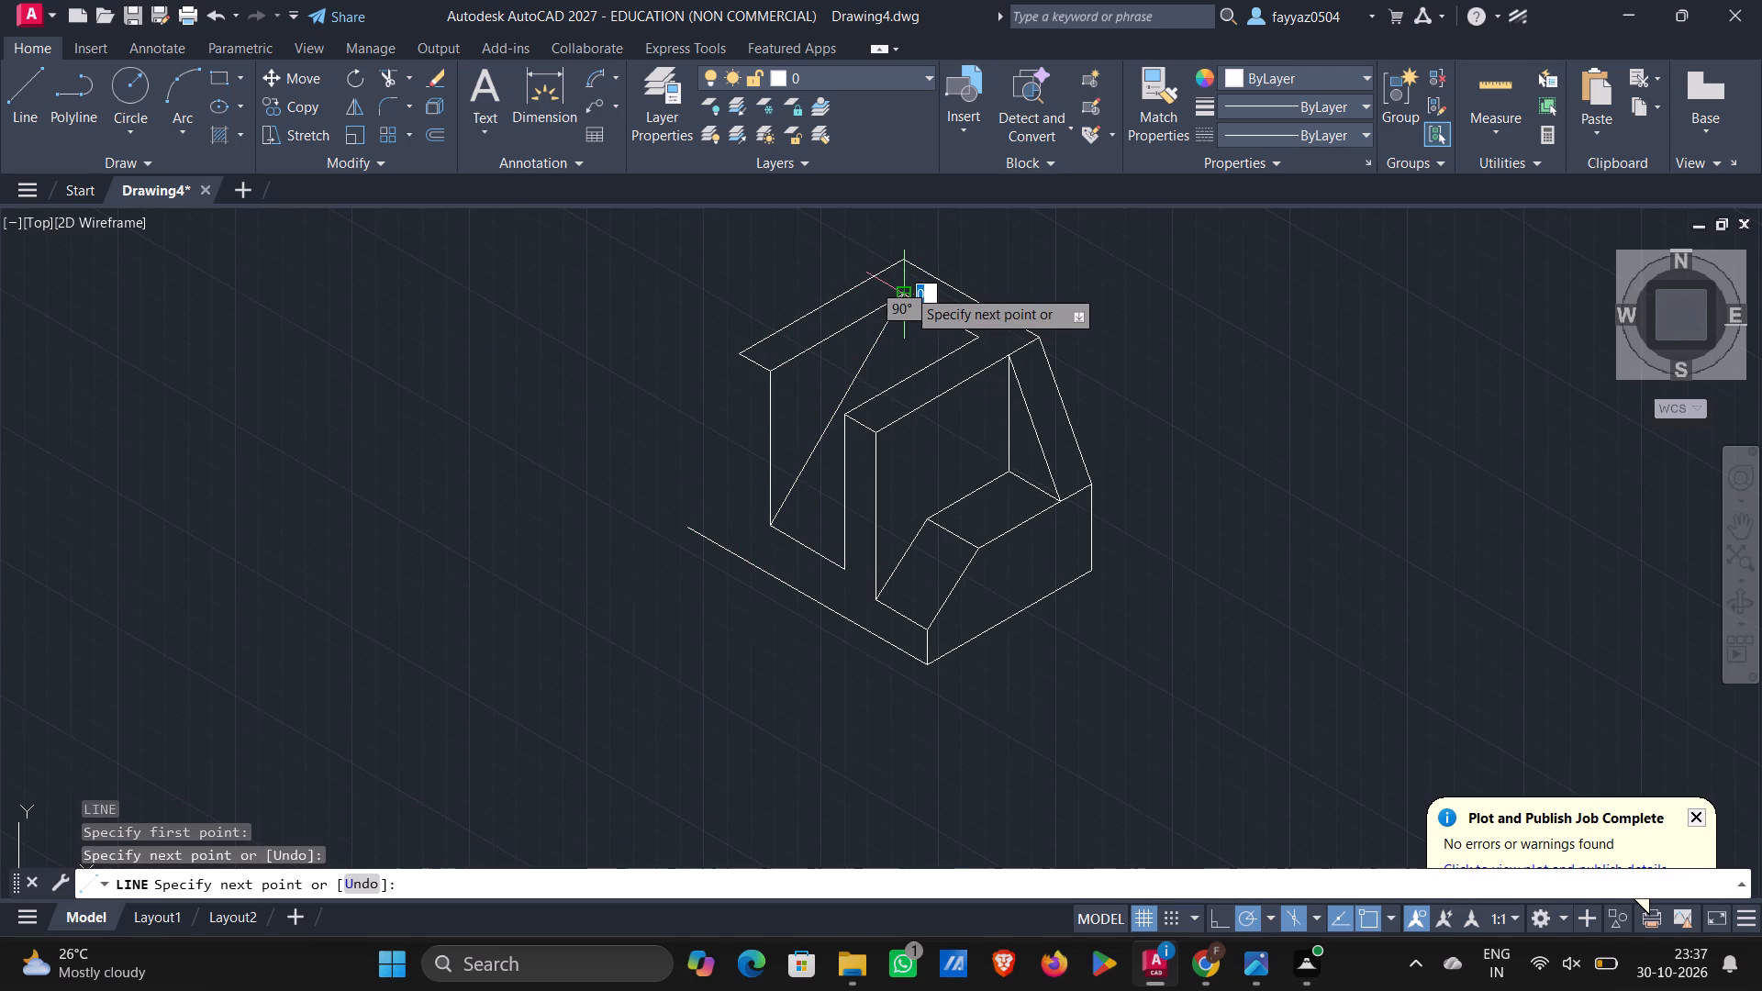
key("Escape")
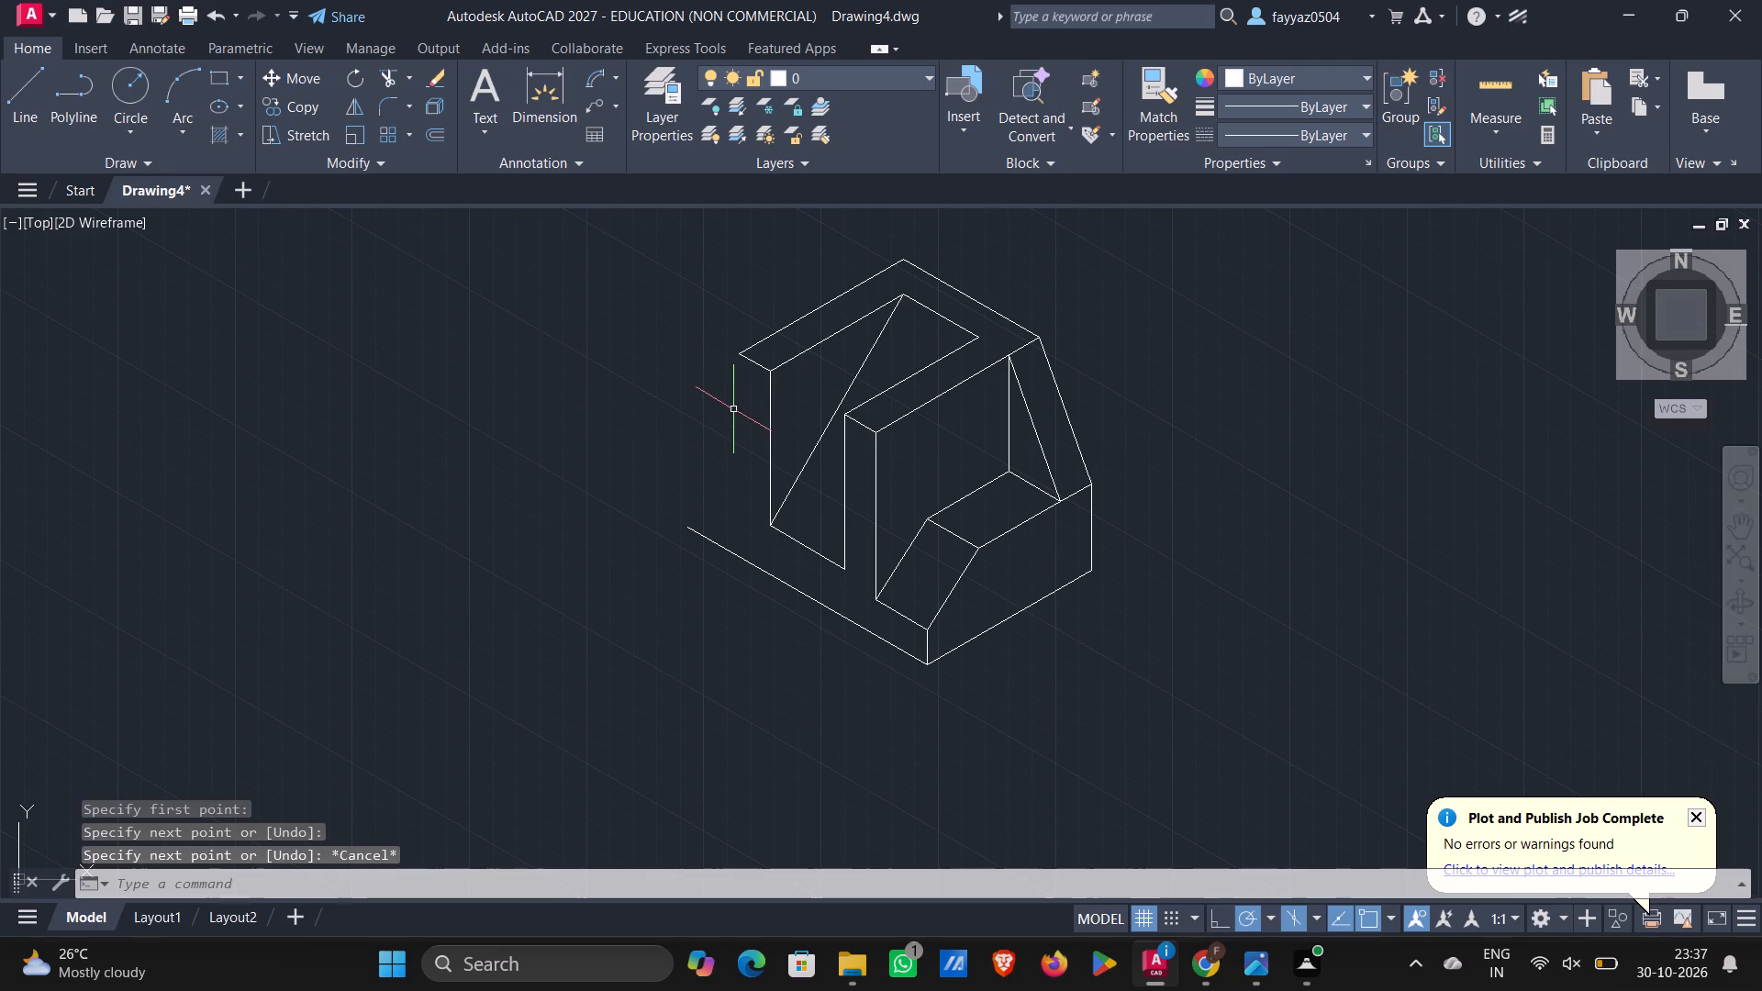
Draw a vertical line 57 long down from the outer end corner of the wall's far top arm.
key("l")
key("Return")
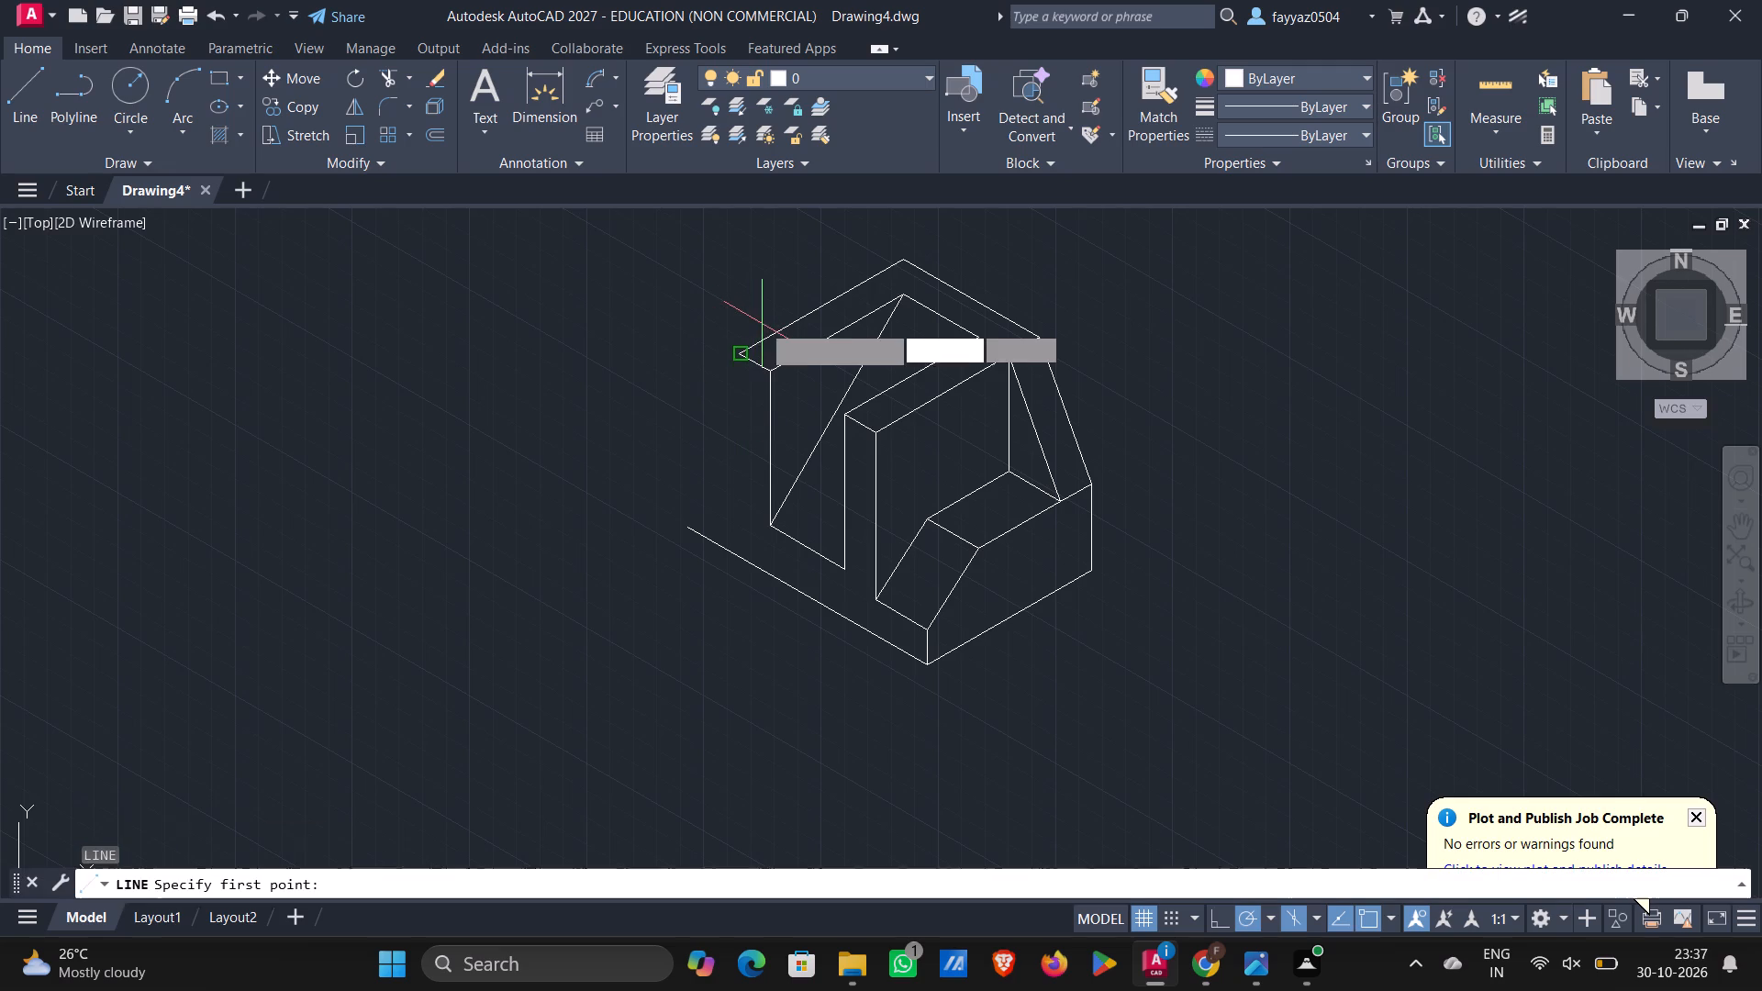
left_click(734, 352)
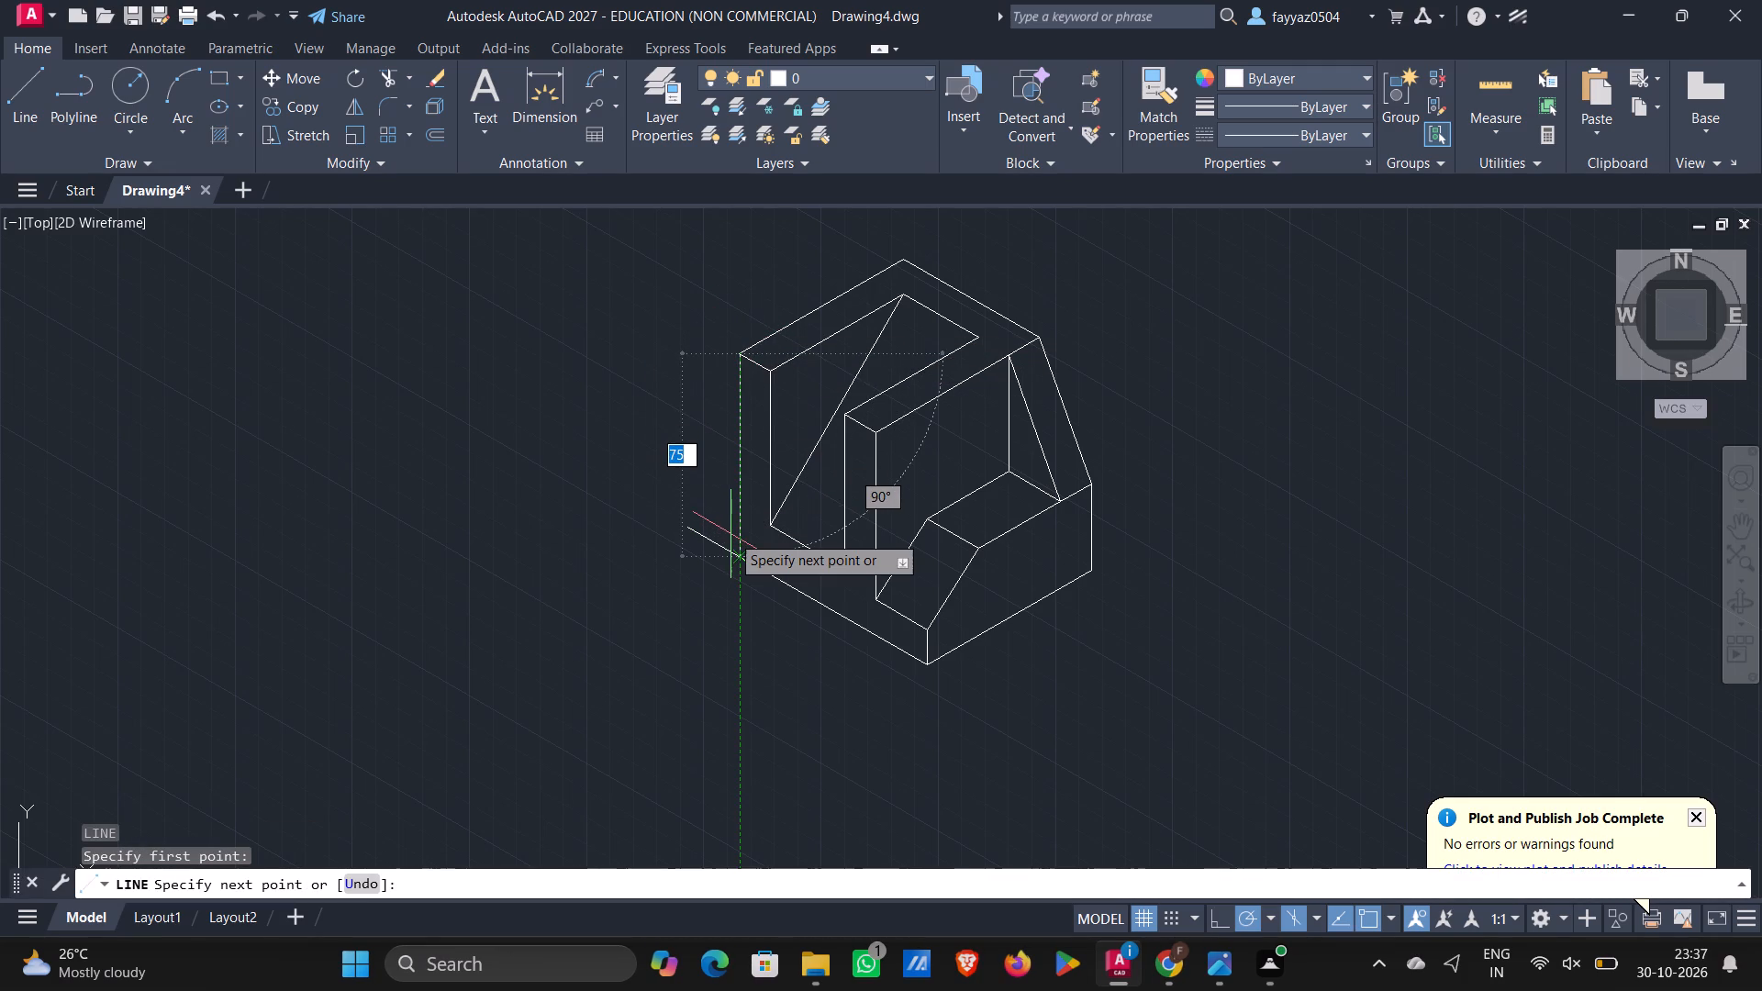
type("57")
key("Return")
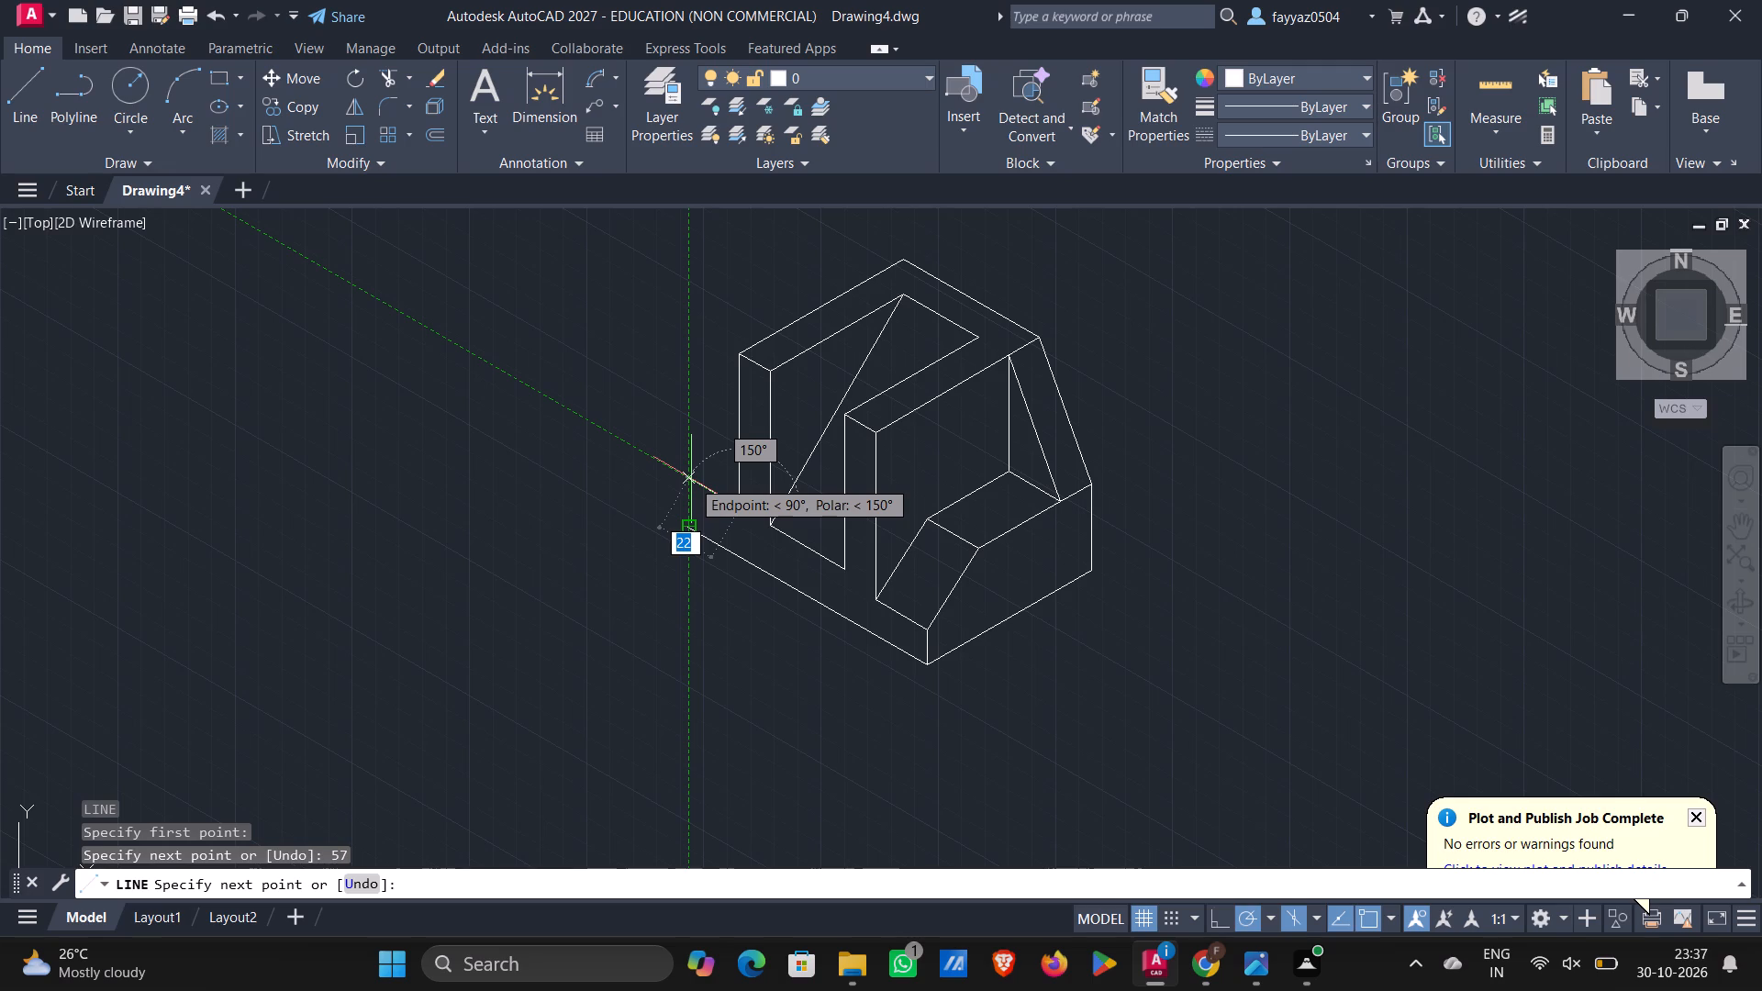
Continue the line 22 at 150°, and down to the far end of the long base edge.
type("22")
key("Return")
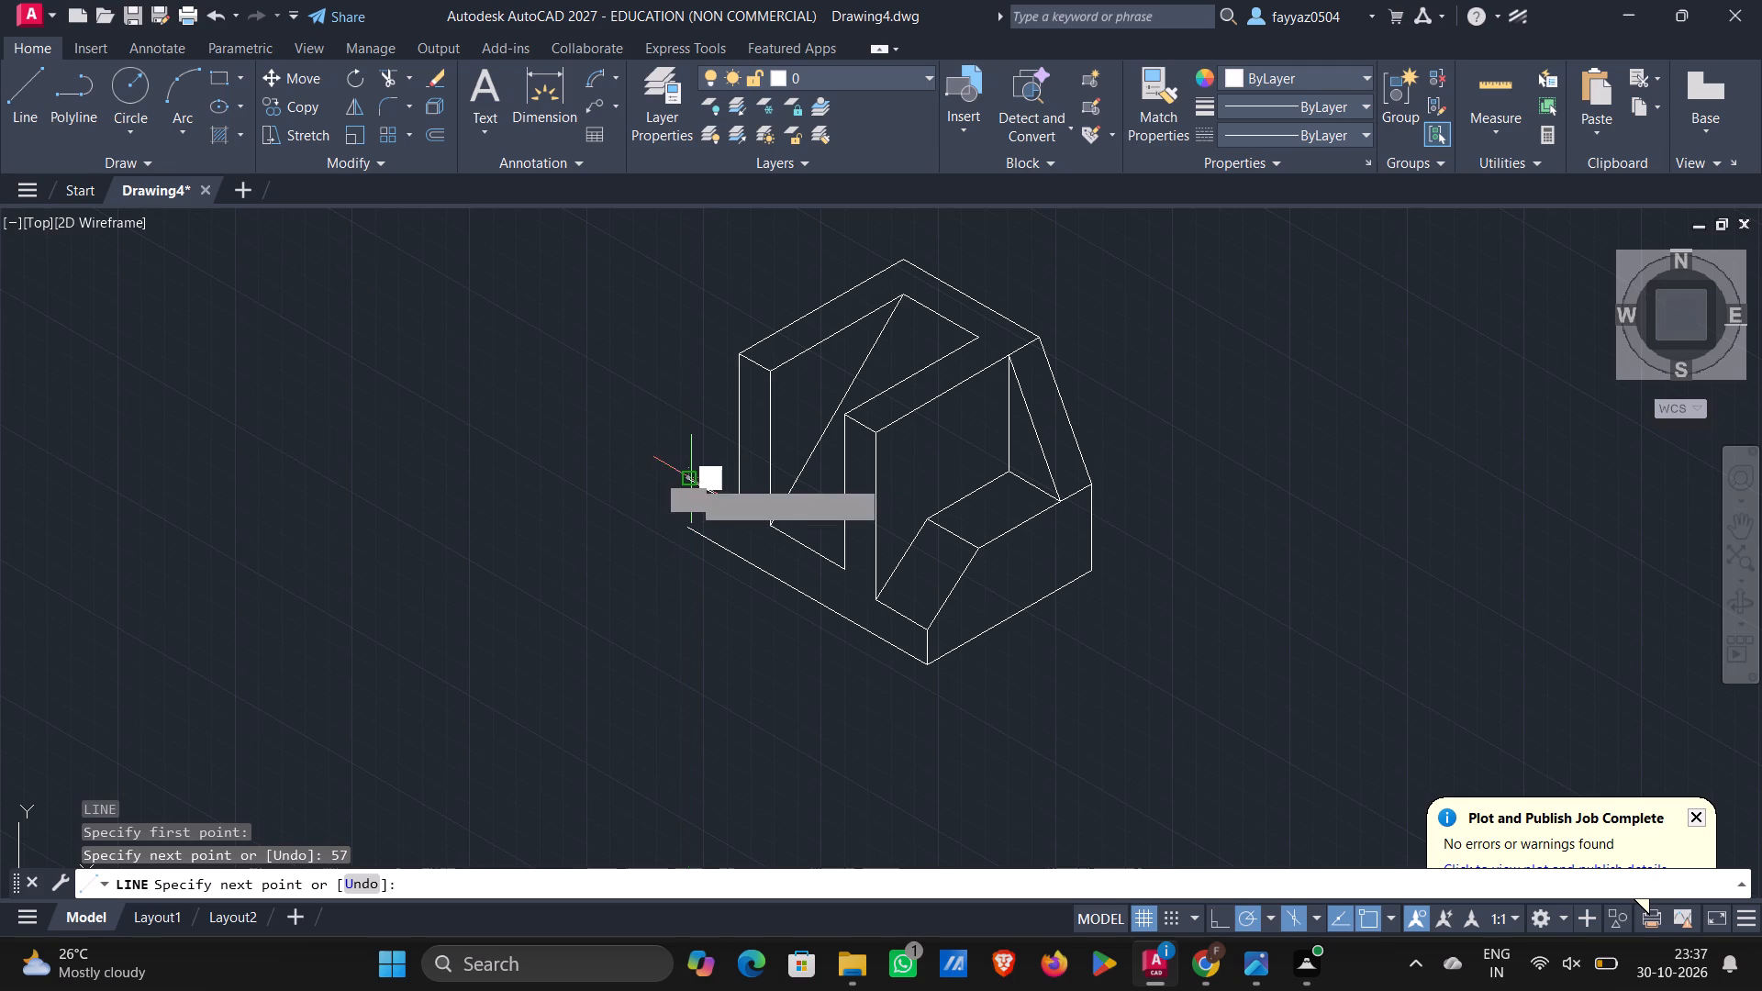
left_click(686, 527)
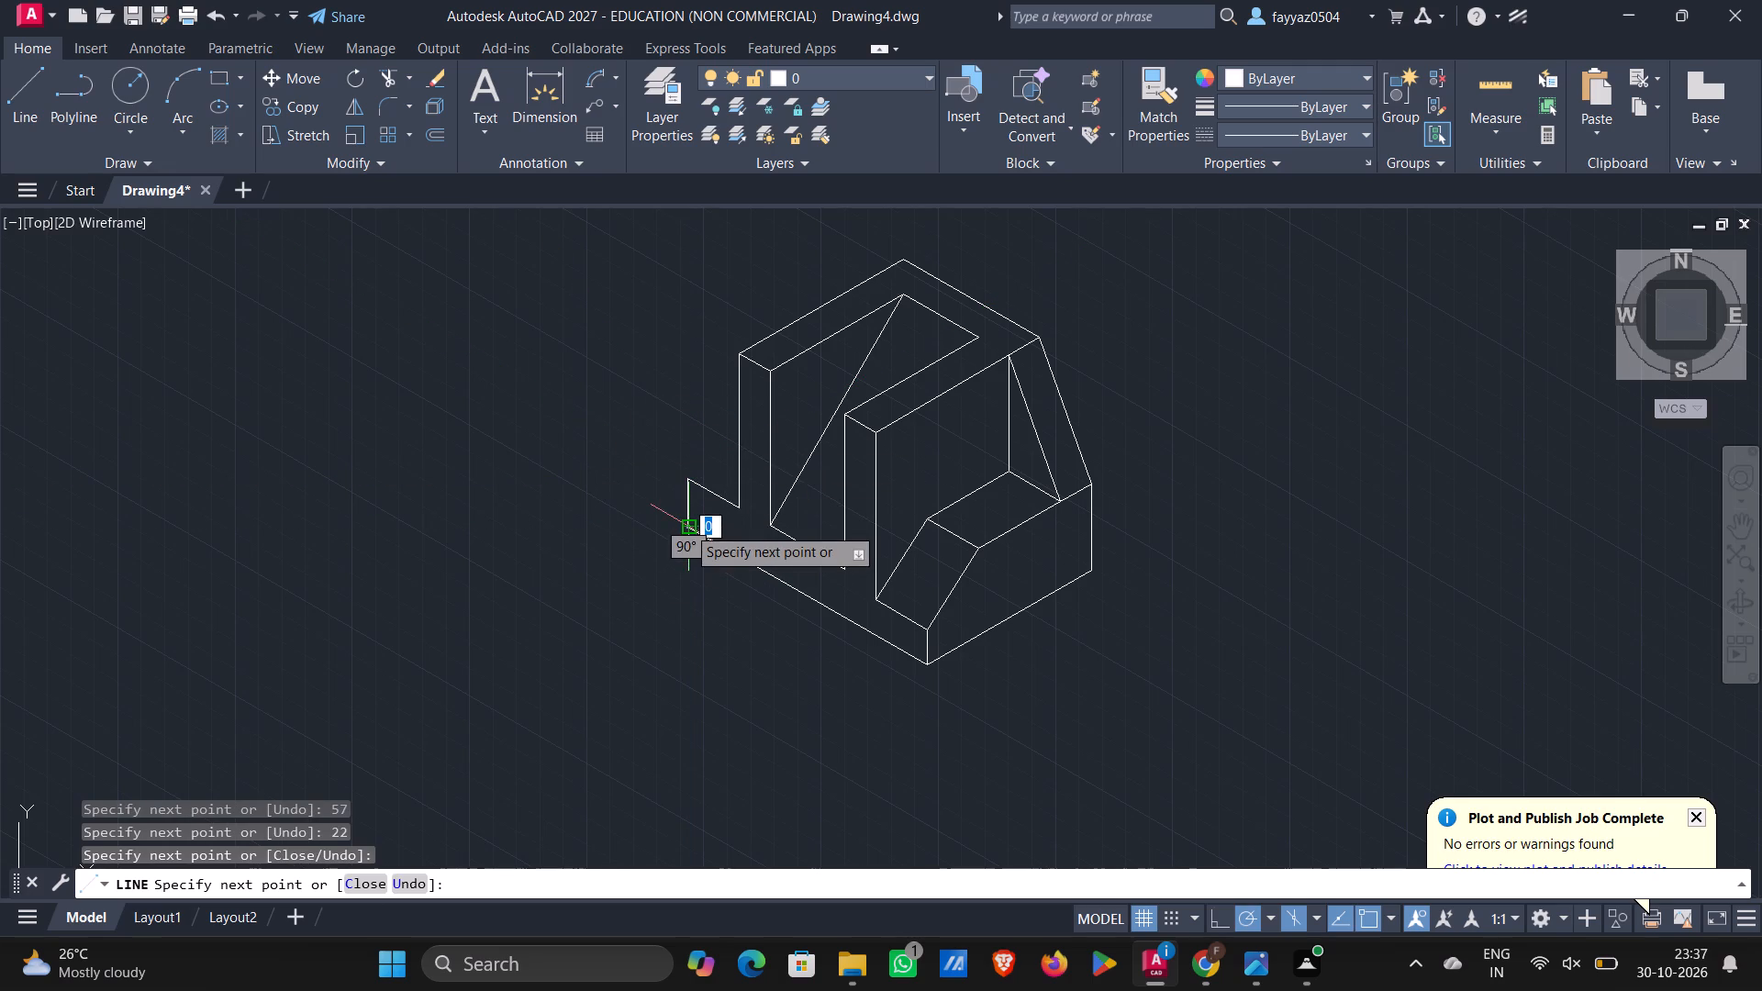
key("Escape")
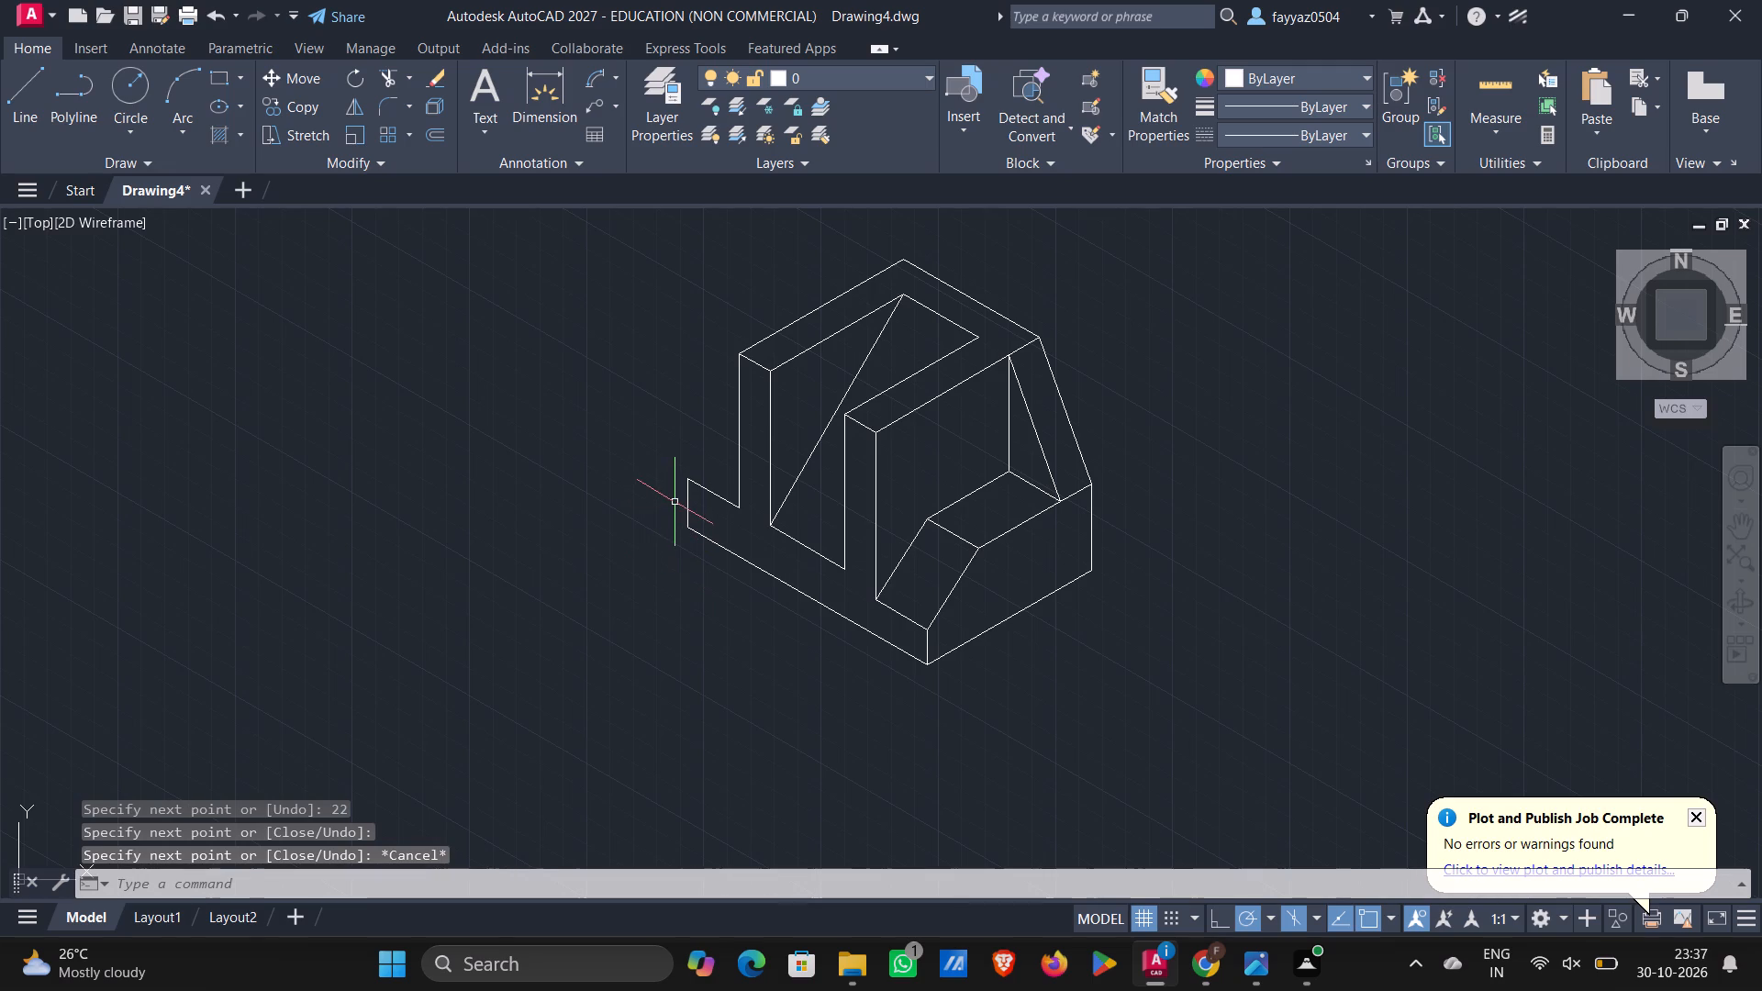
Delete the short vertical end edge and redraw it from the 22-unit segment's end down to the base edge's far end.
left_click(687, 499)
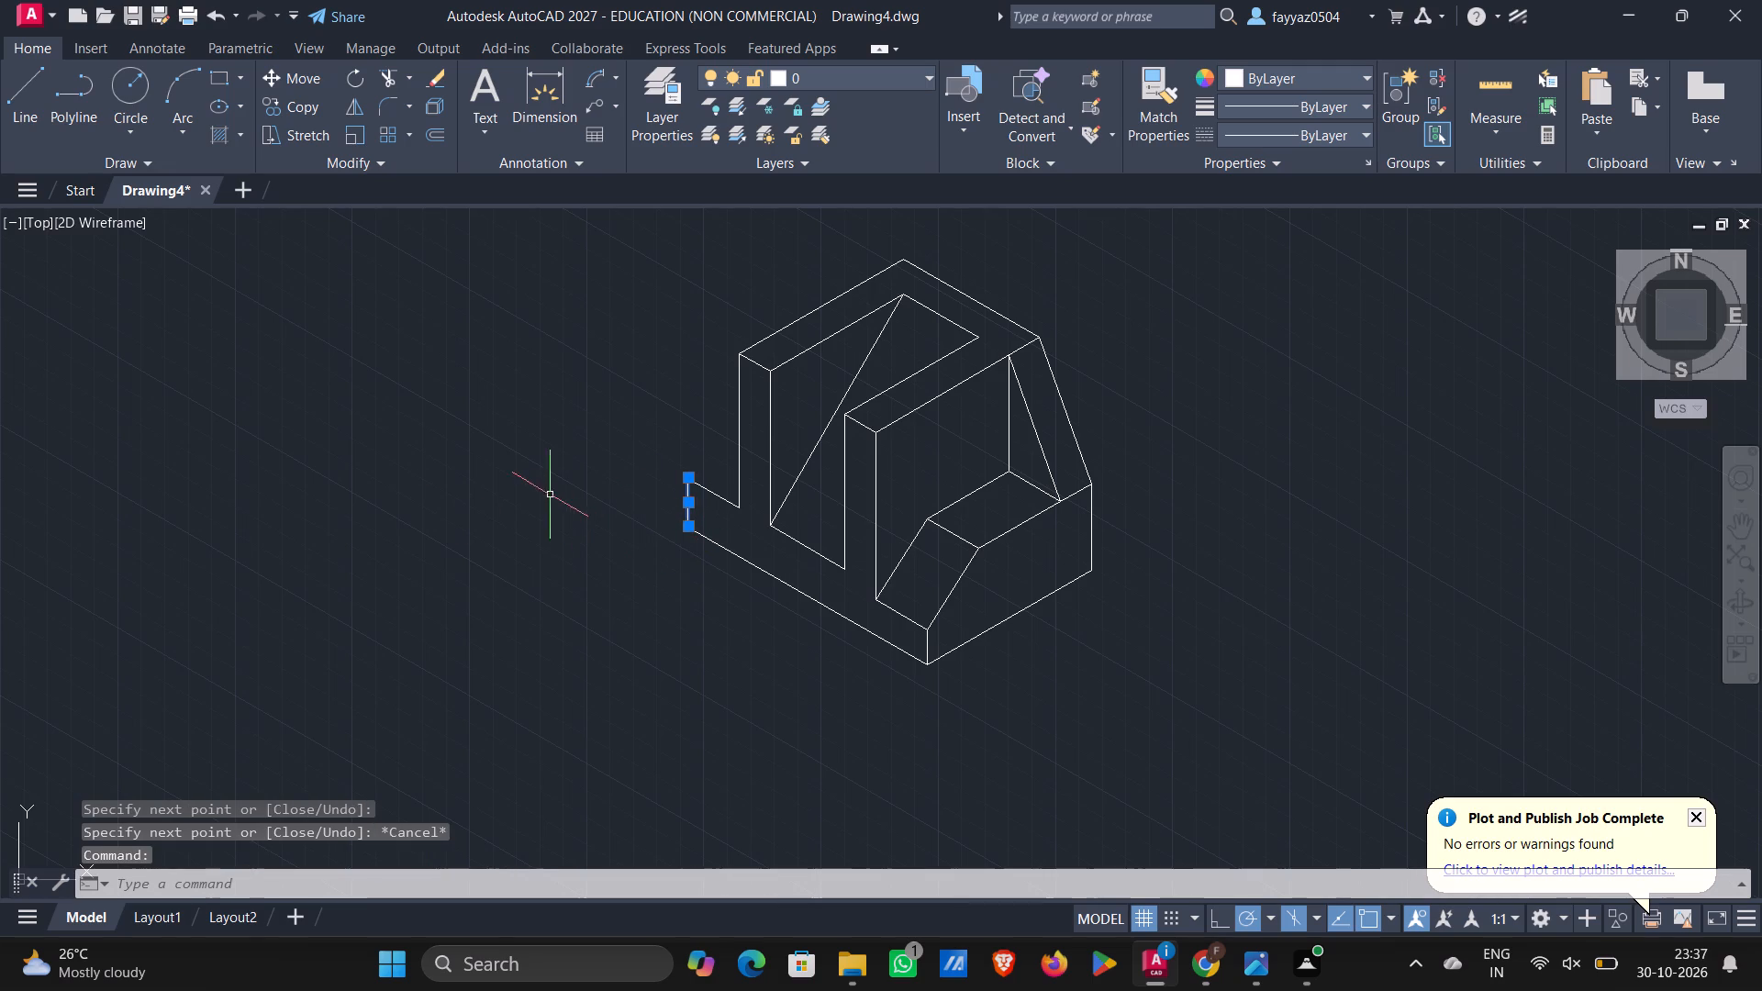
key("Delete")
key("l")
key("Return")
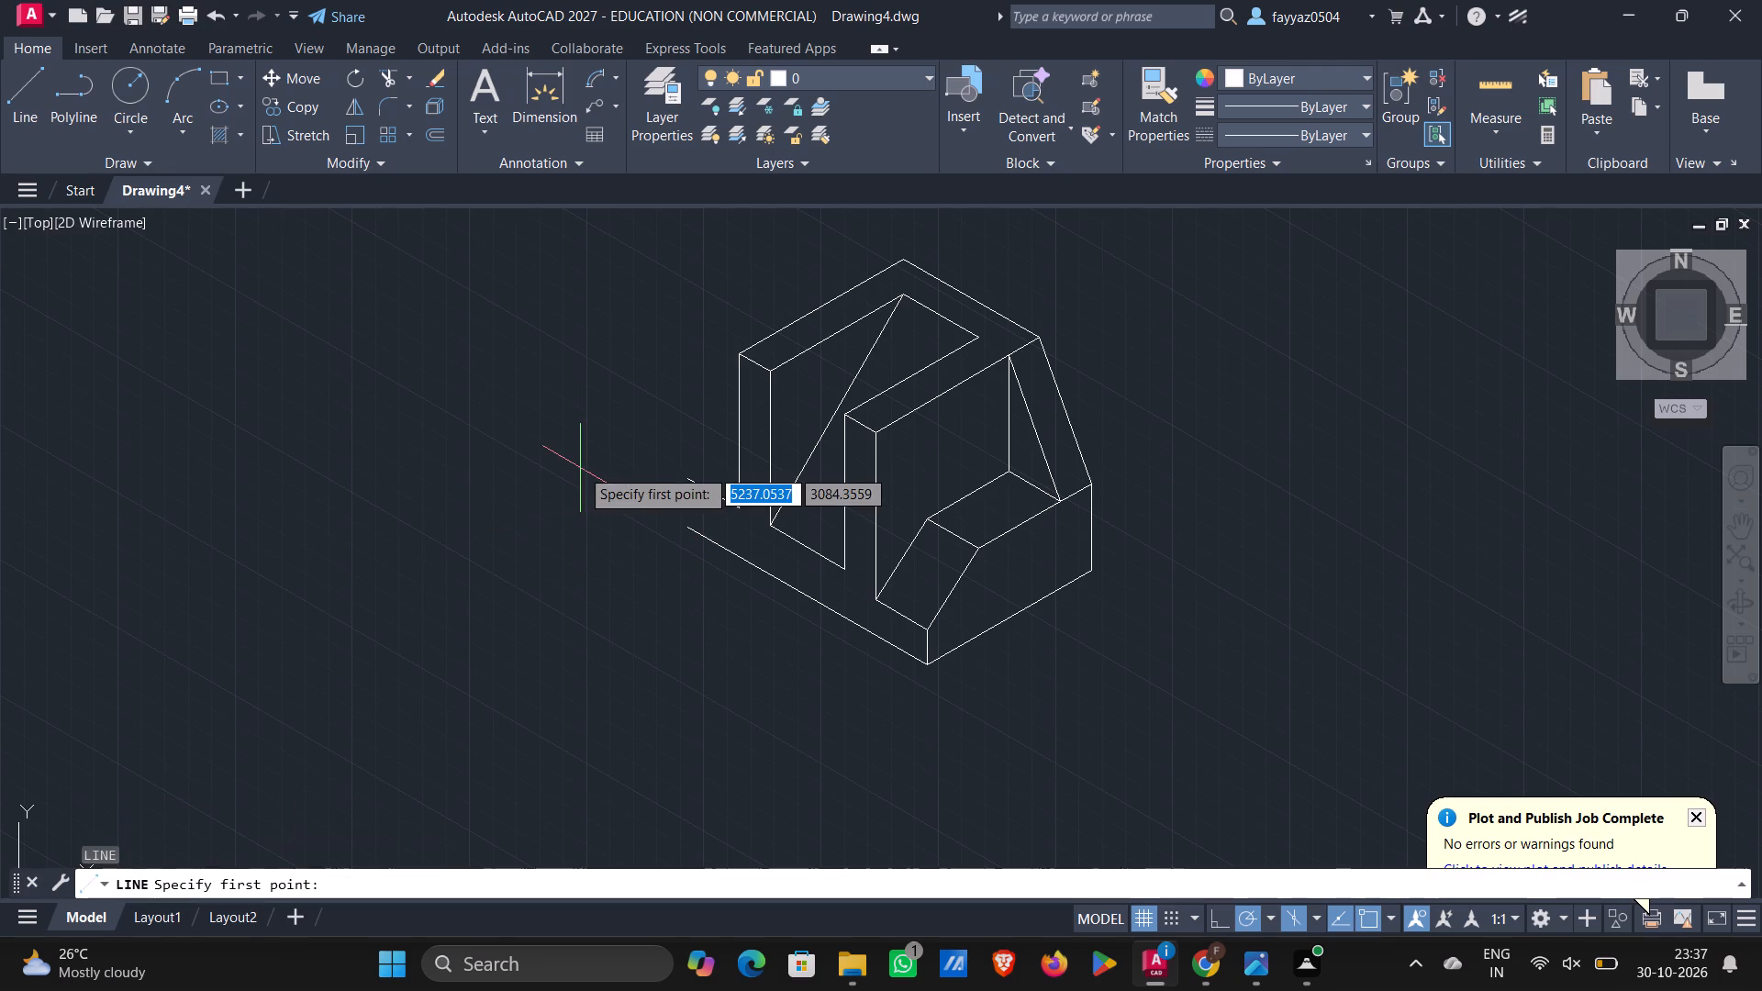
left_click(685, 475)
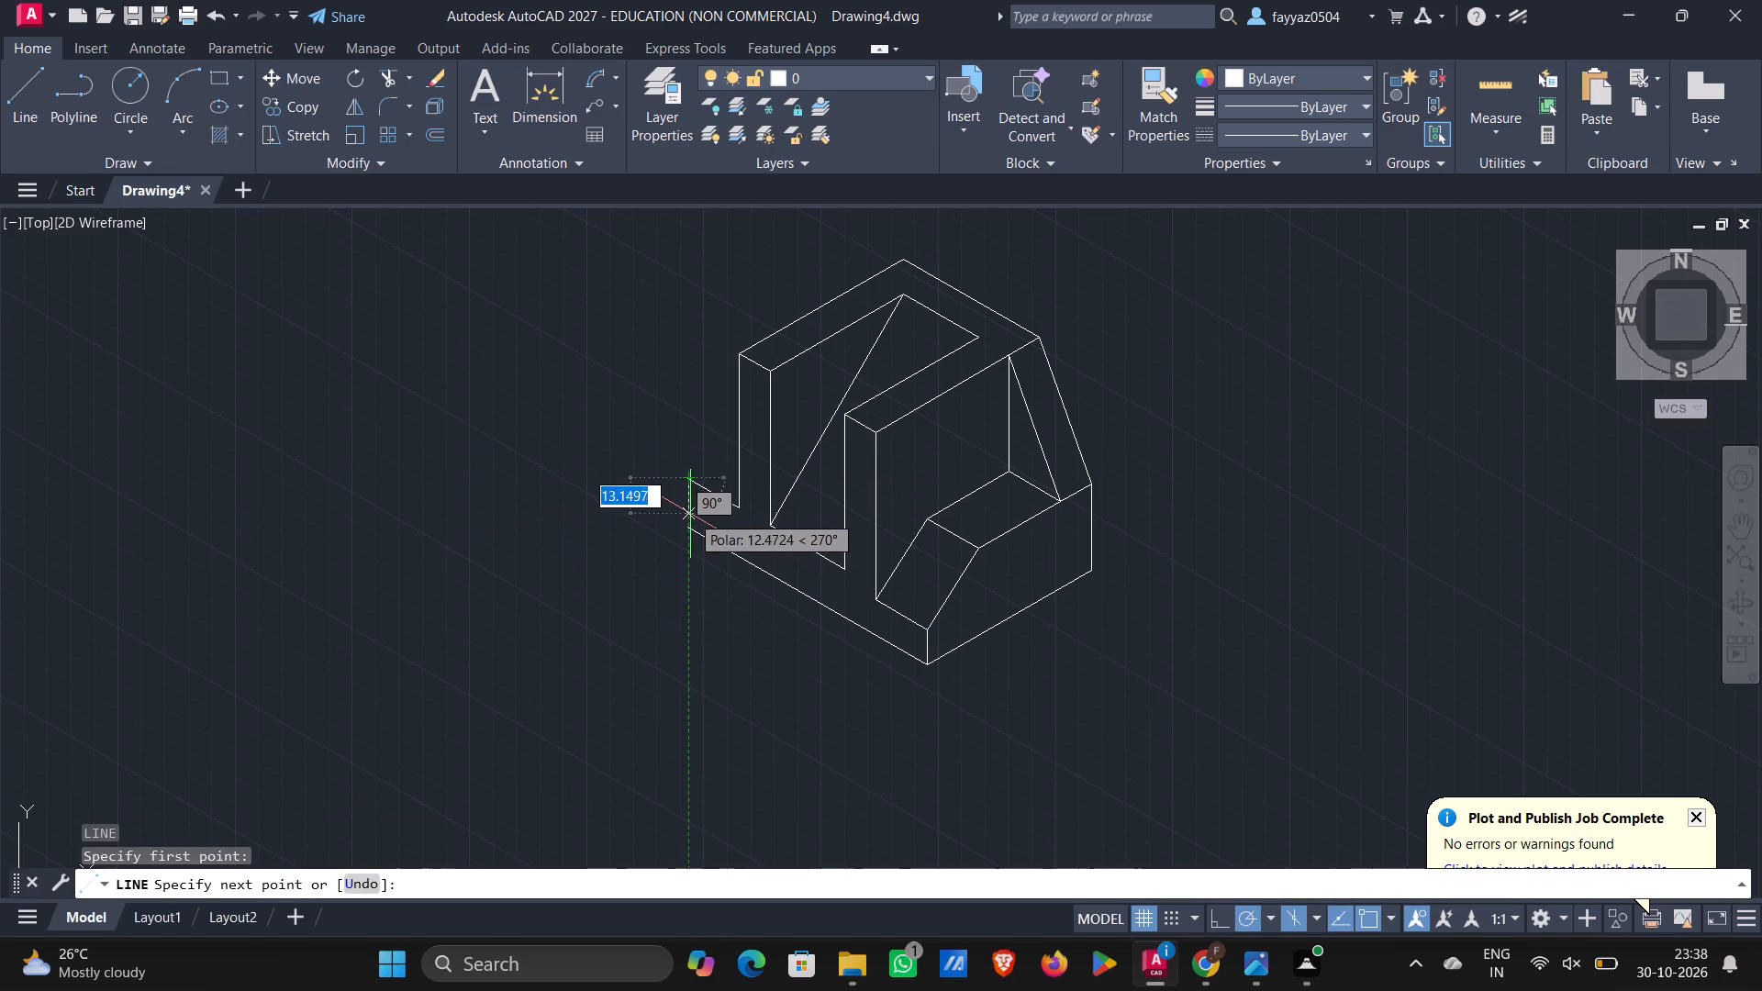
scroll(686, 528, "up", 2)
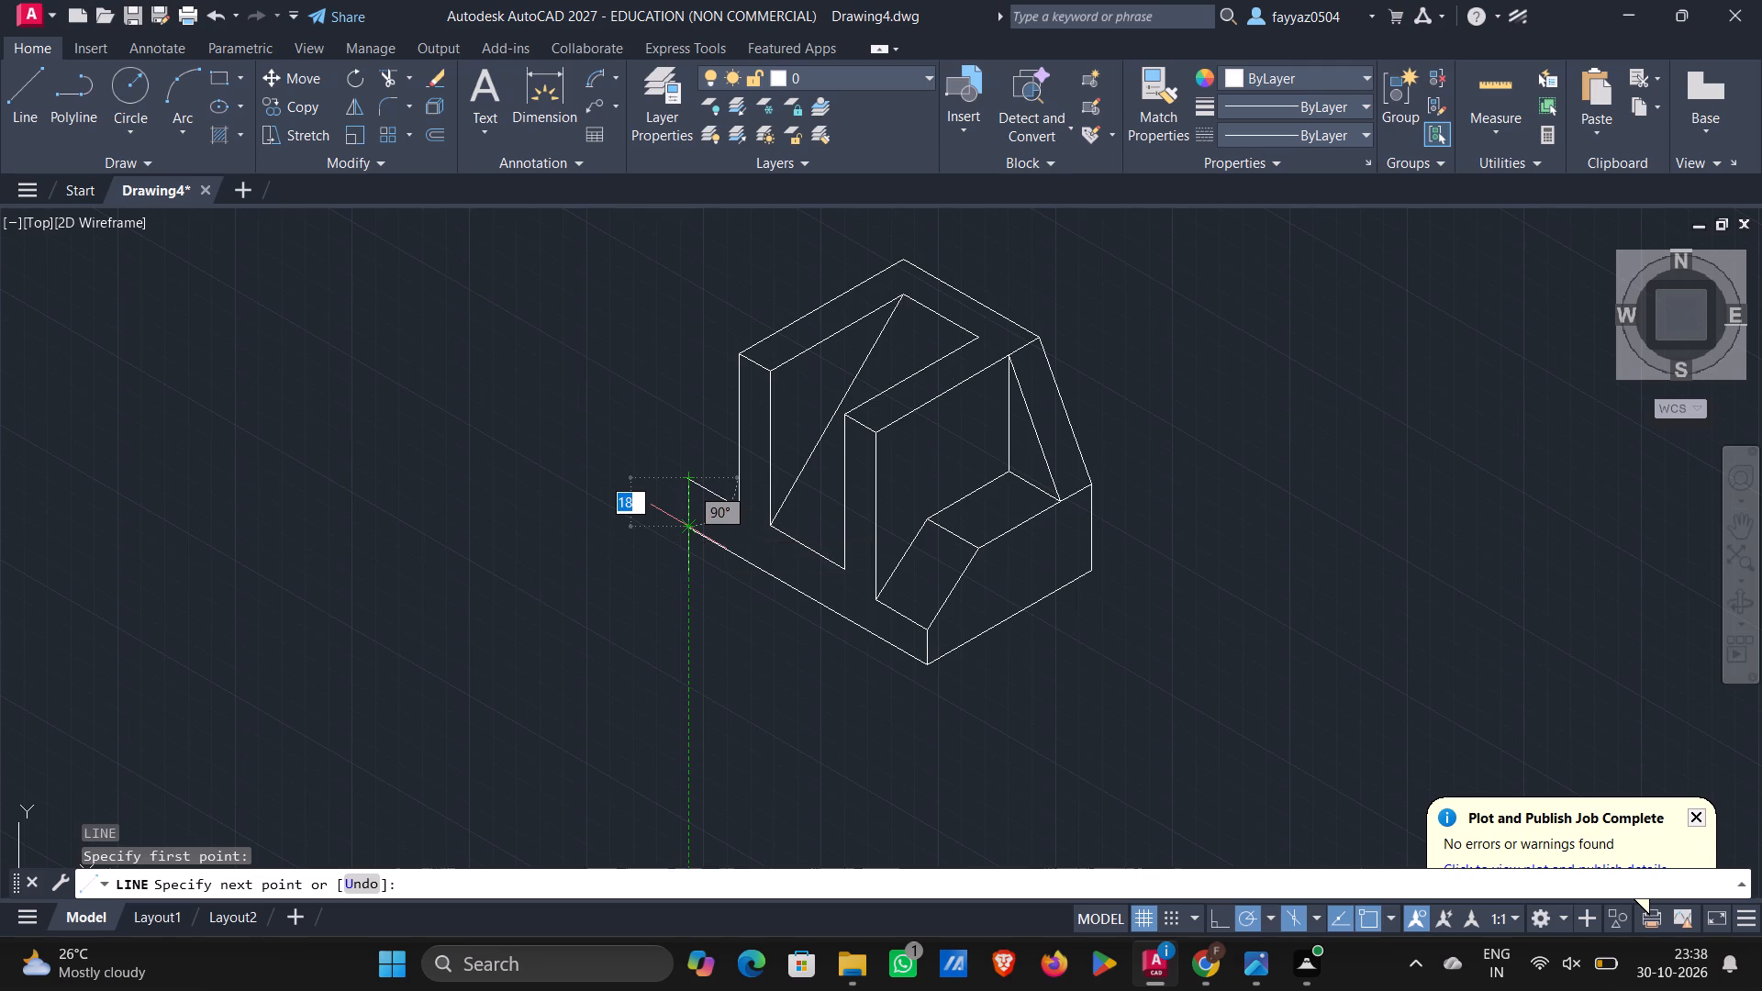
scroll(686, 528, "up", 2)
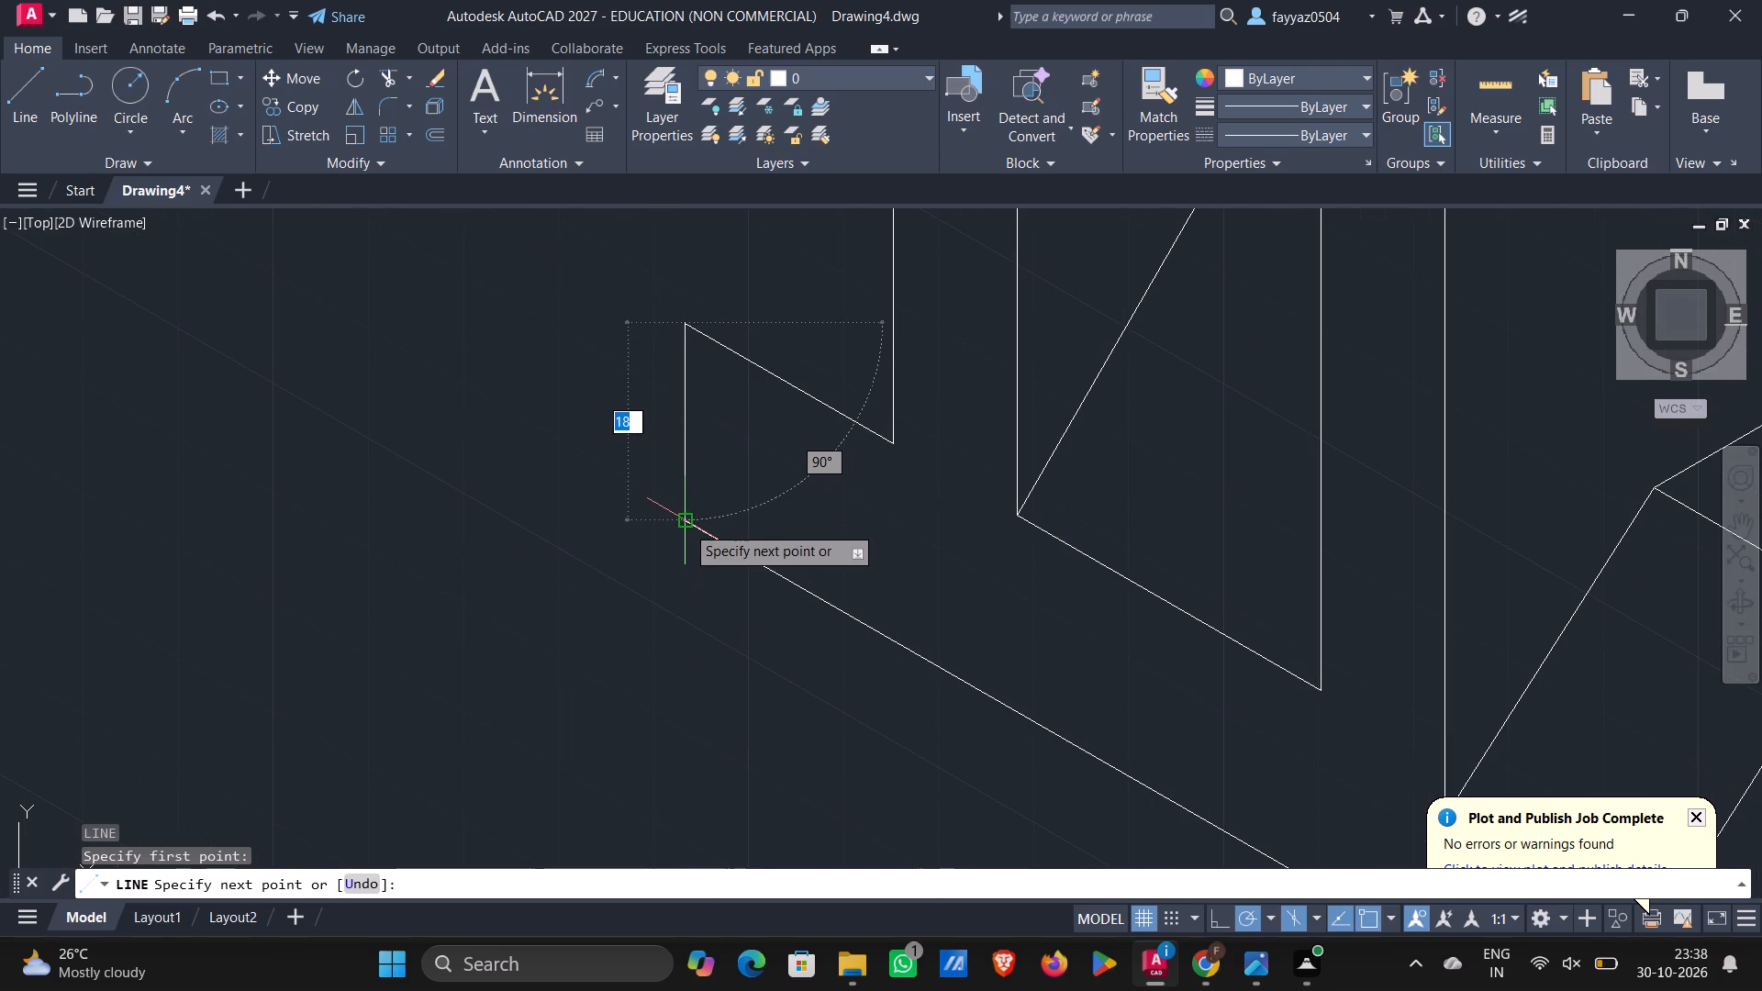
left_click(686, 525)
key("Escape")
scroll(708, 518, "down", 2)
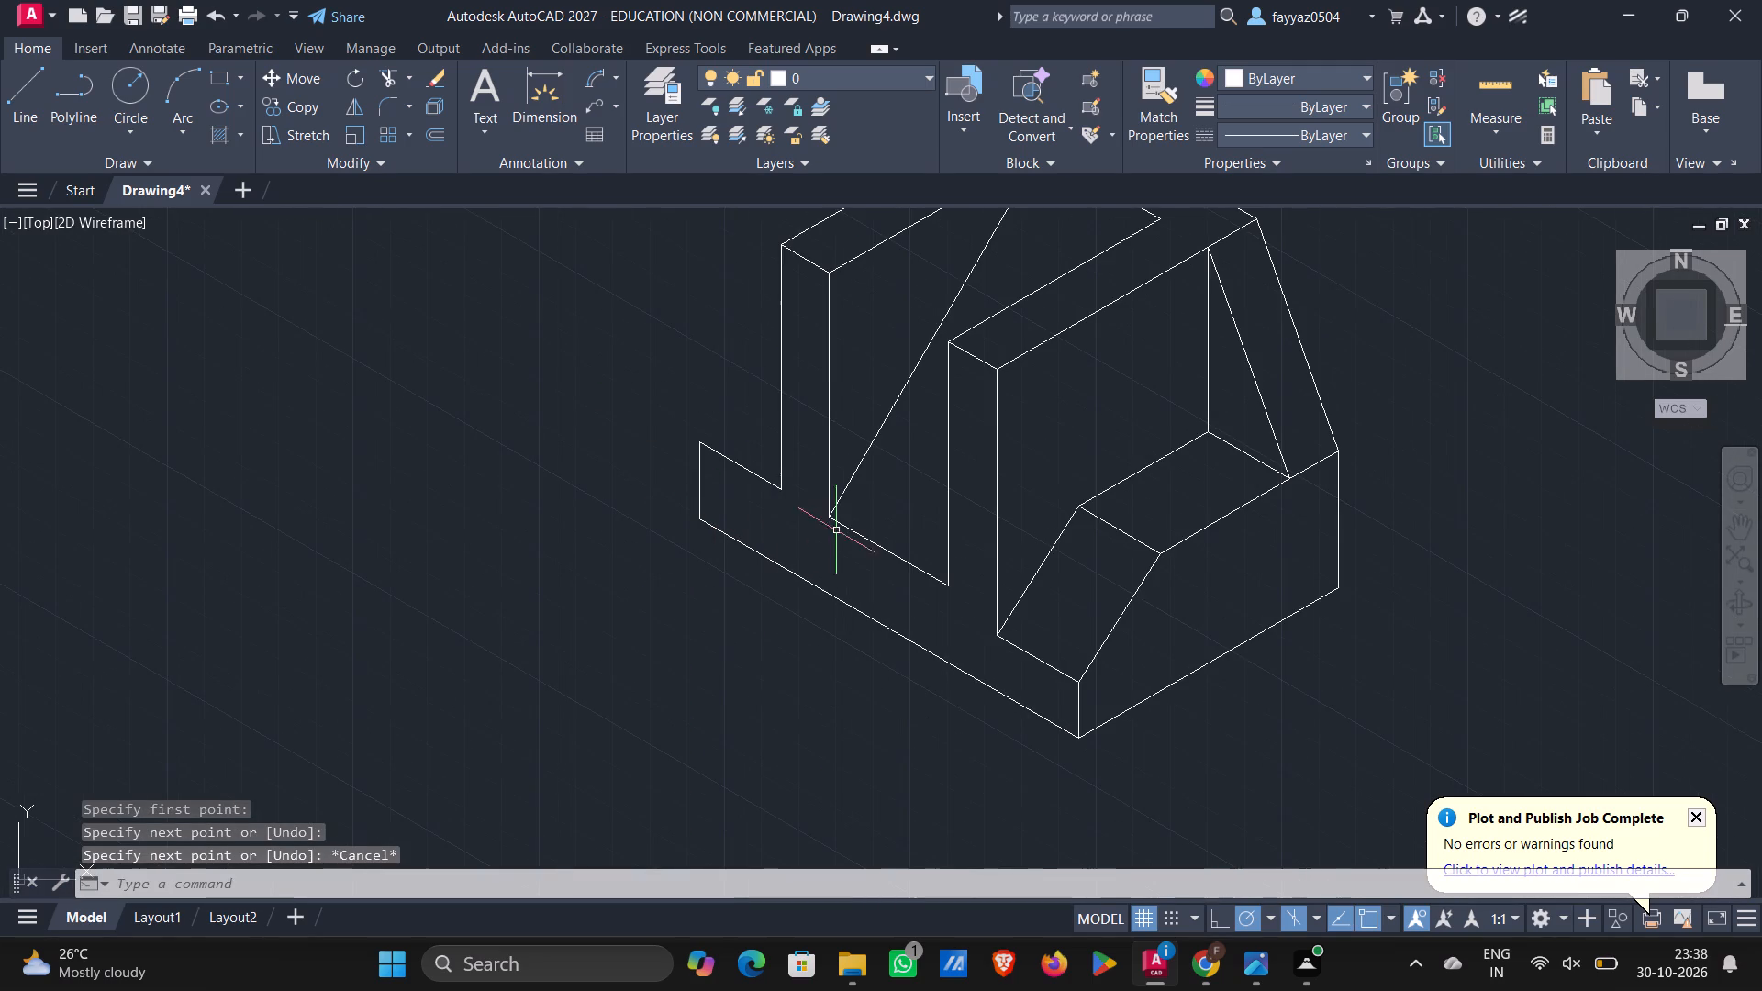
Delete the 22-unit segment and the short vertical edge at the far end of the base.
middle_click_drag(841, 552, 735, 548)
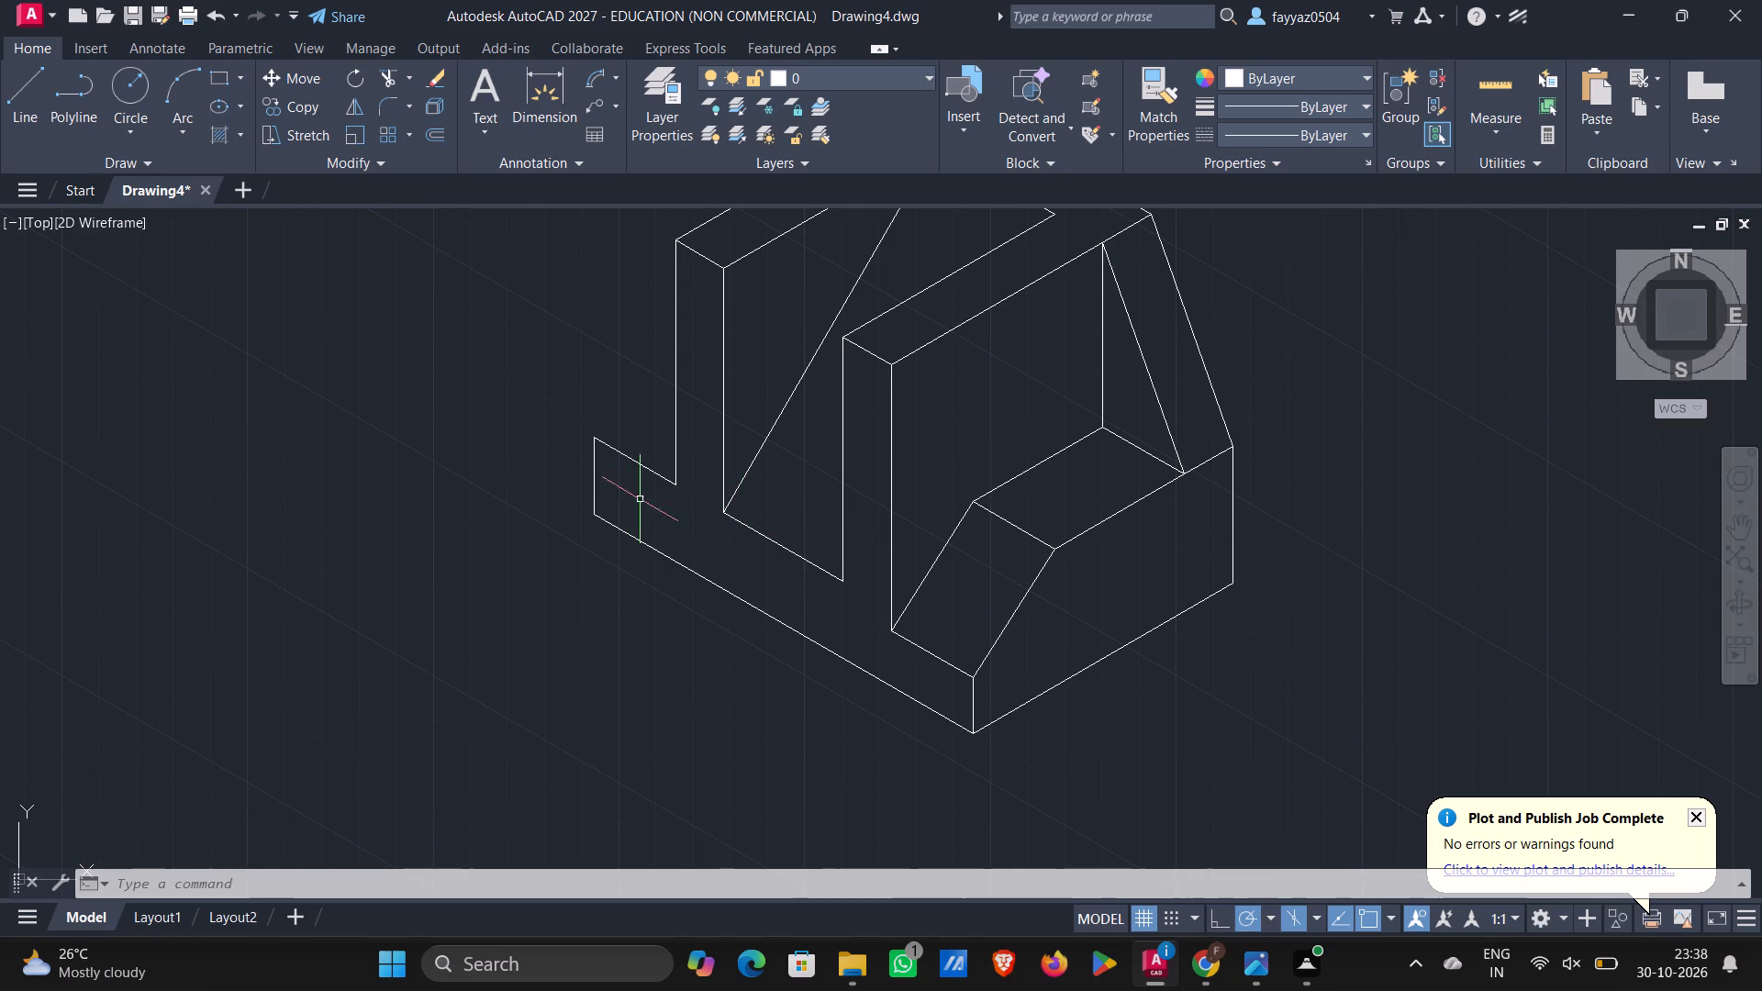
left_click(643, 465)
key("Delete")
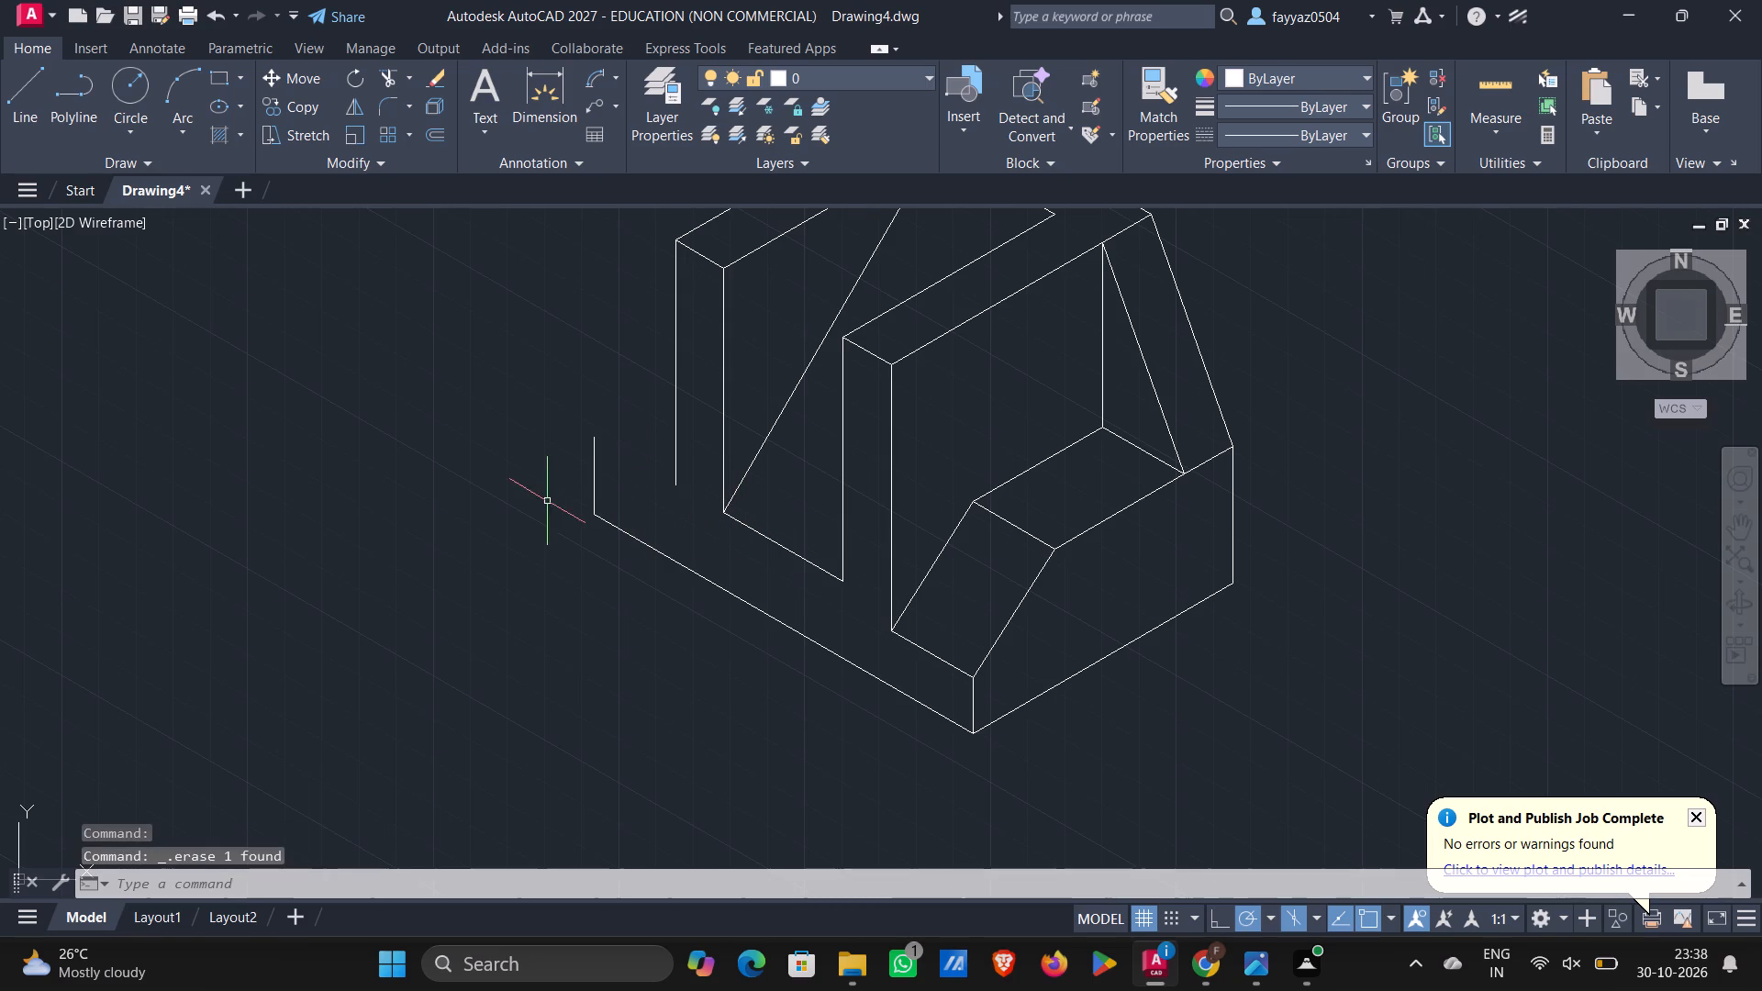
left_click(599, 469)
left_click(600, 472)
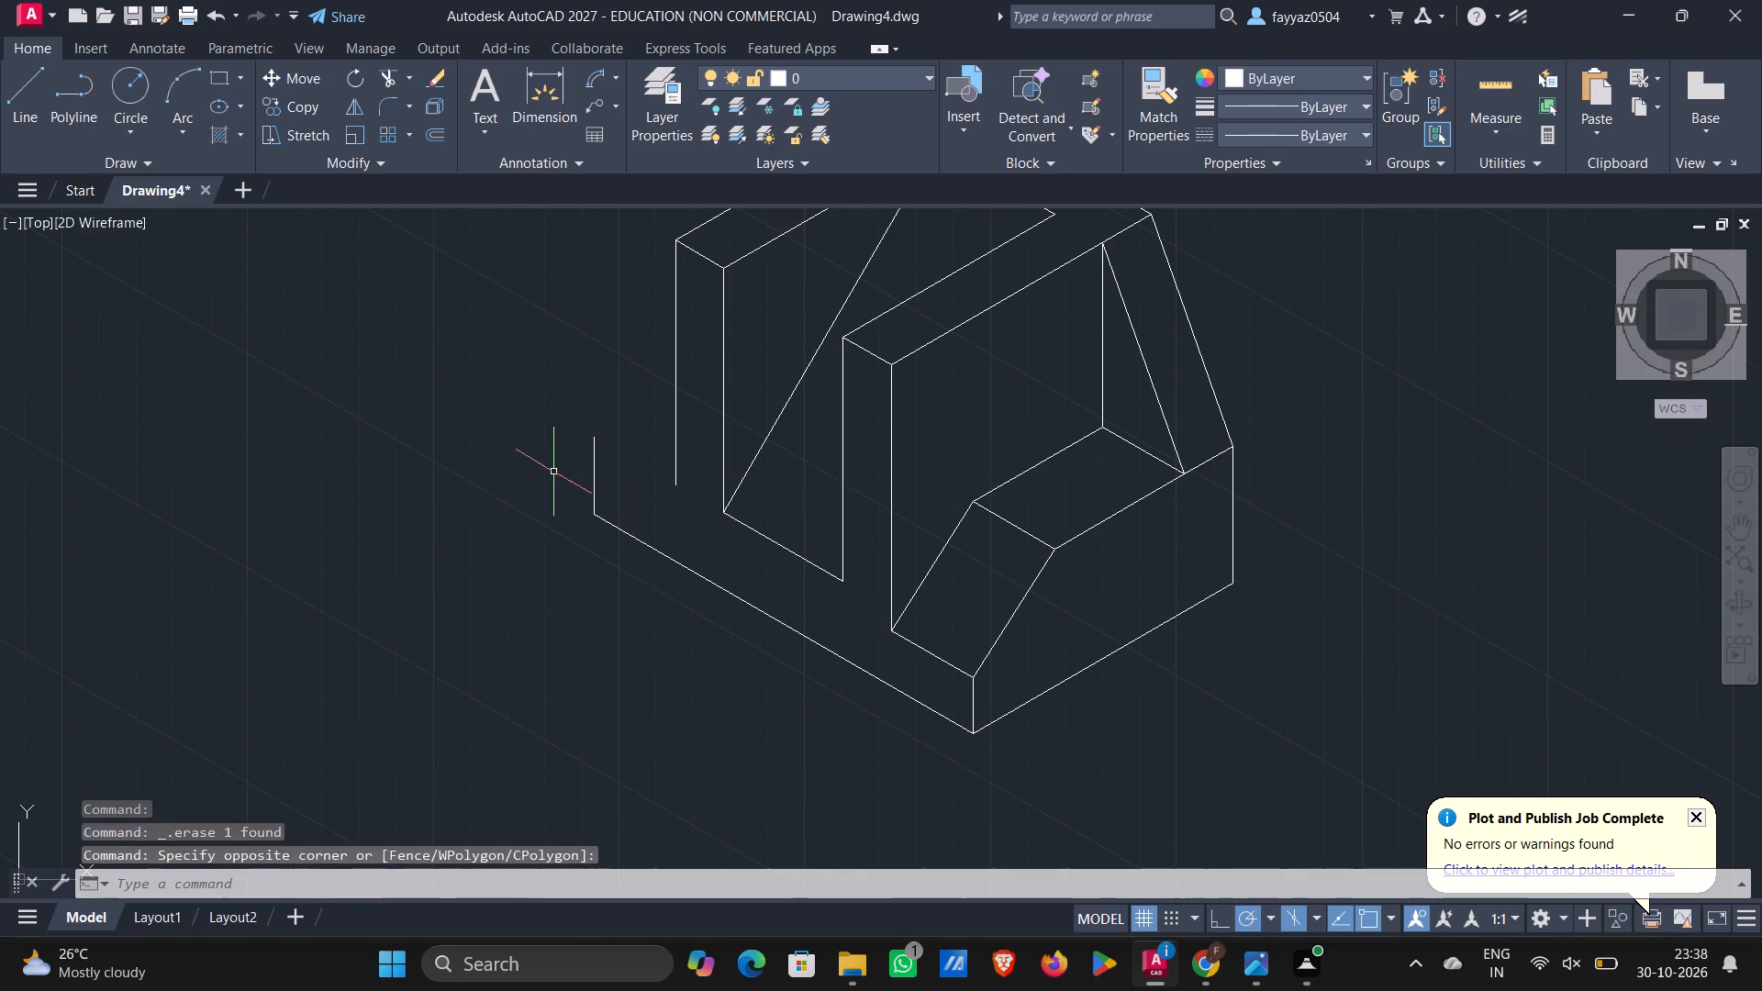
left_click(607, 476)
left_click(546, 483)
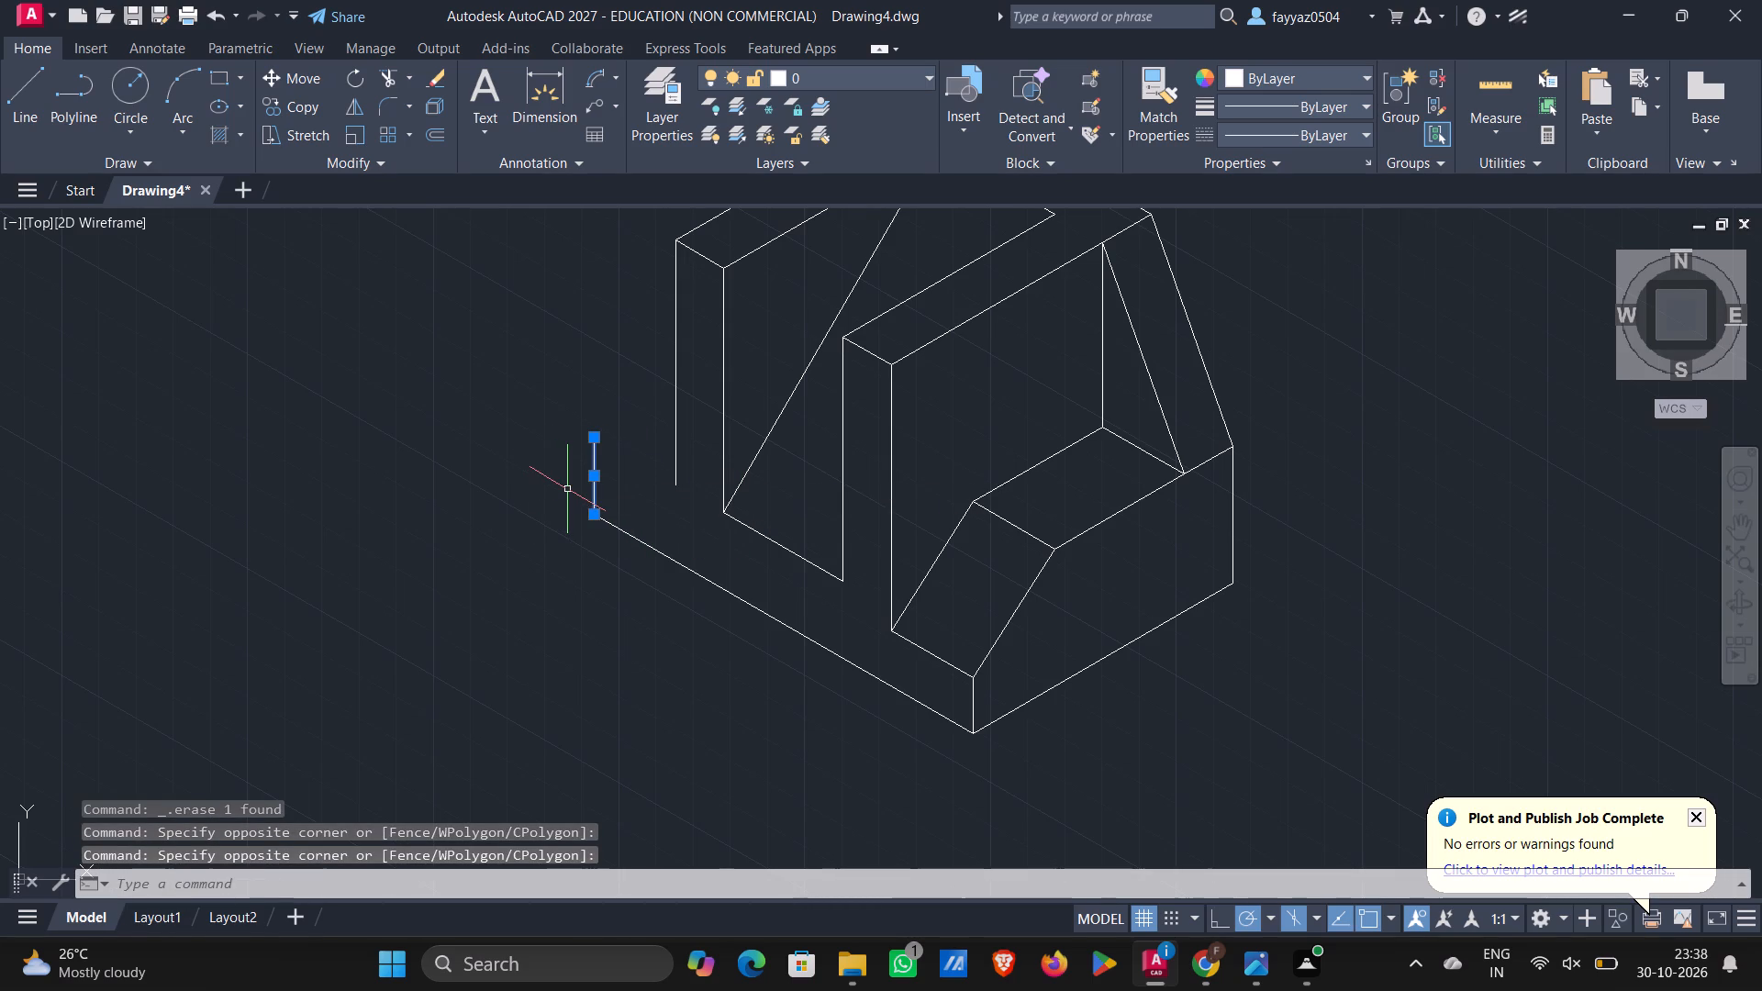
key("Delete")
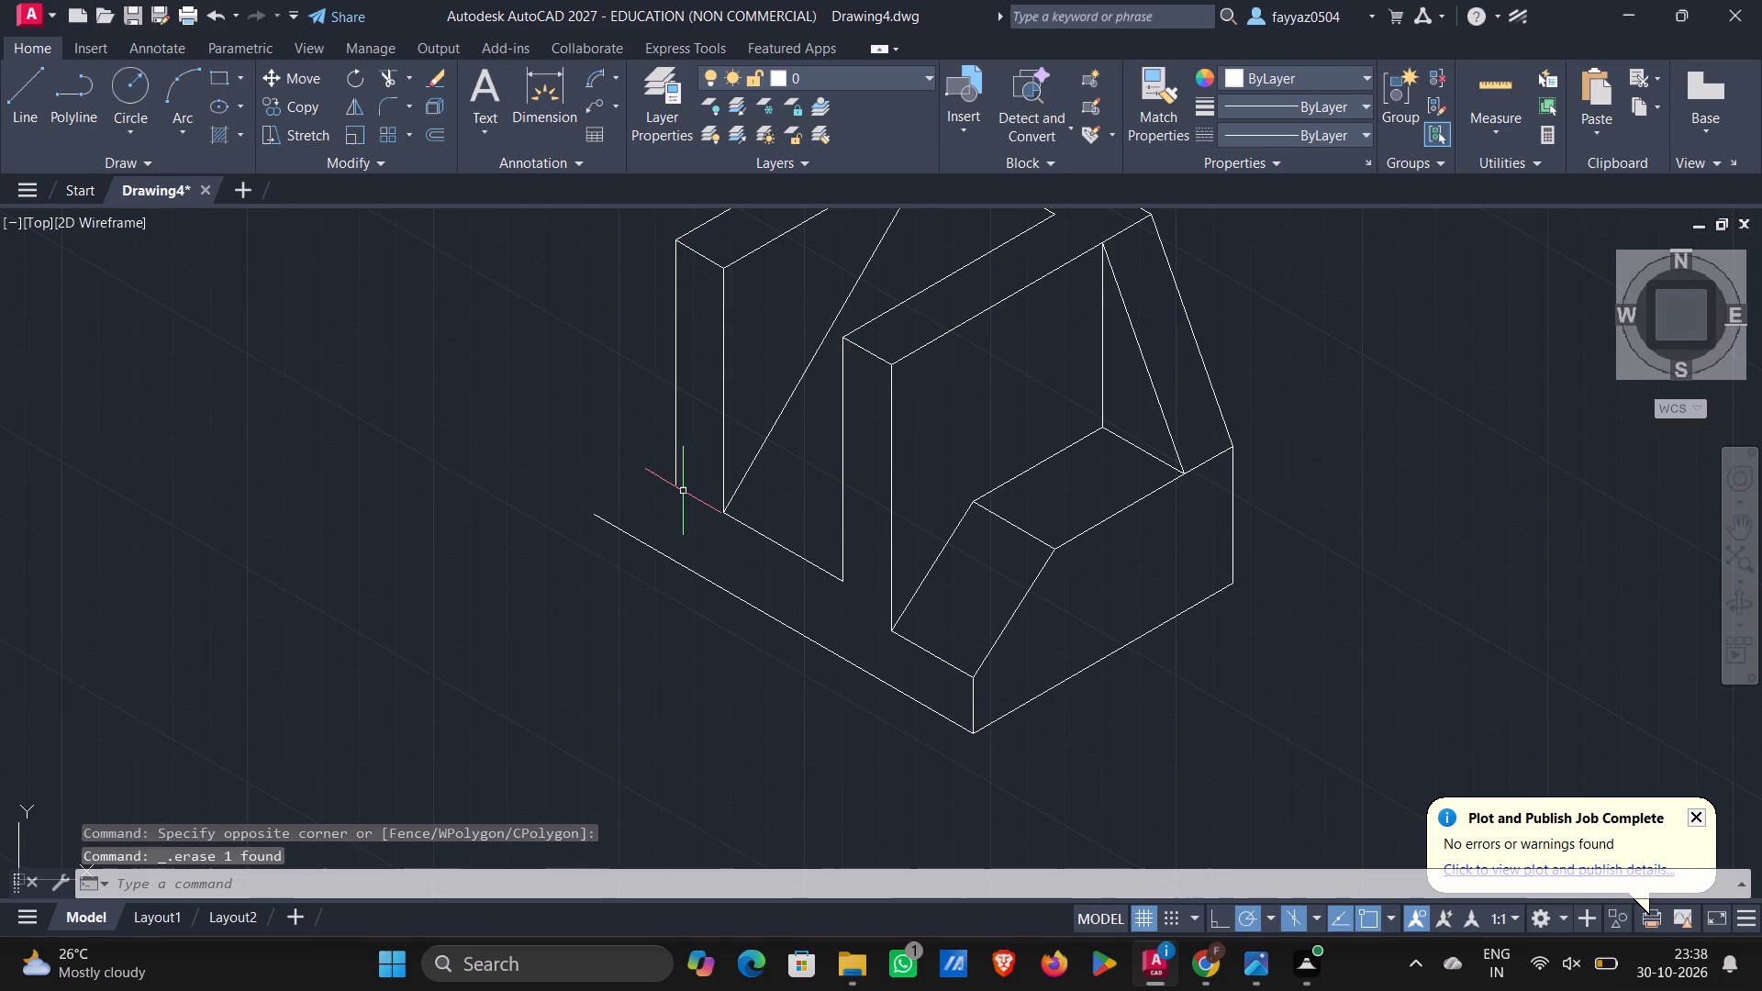
Add up the dimensions 22+32+13+13 with the quick calculator.
key("l")
key("Return")
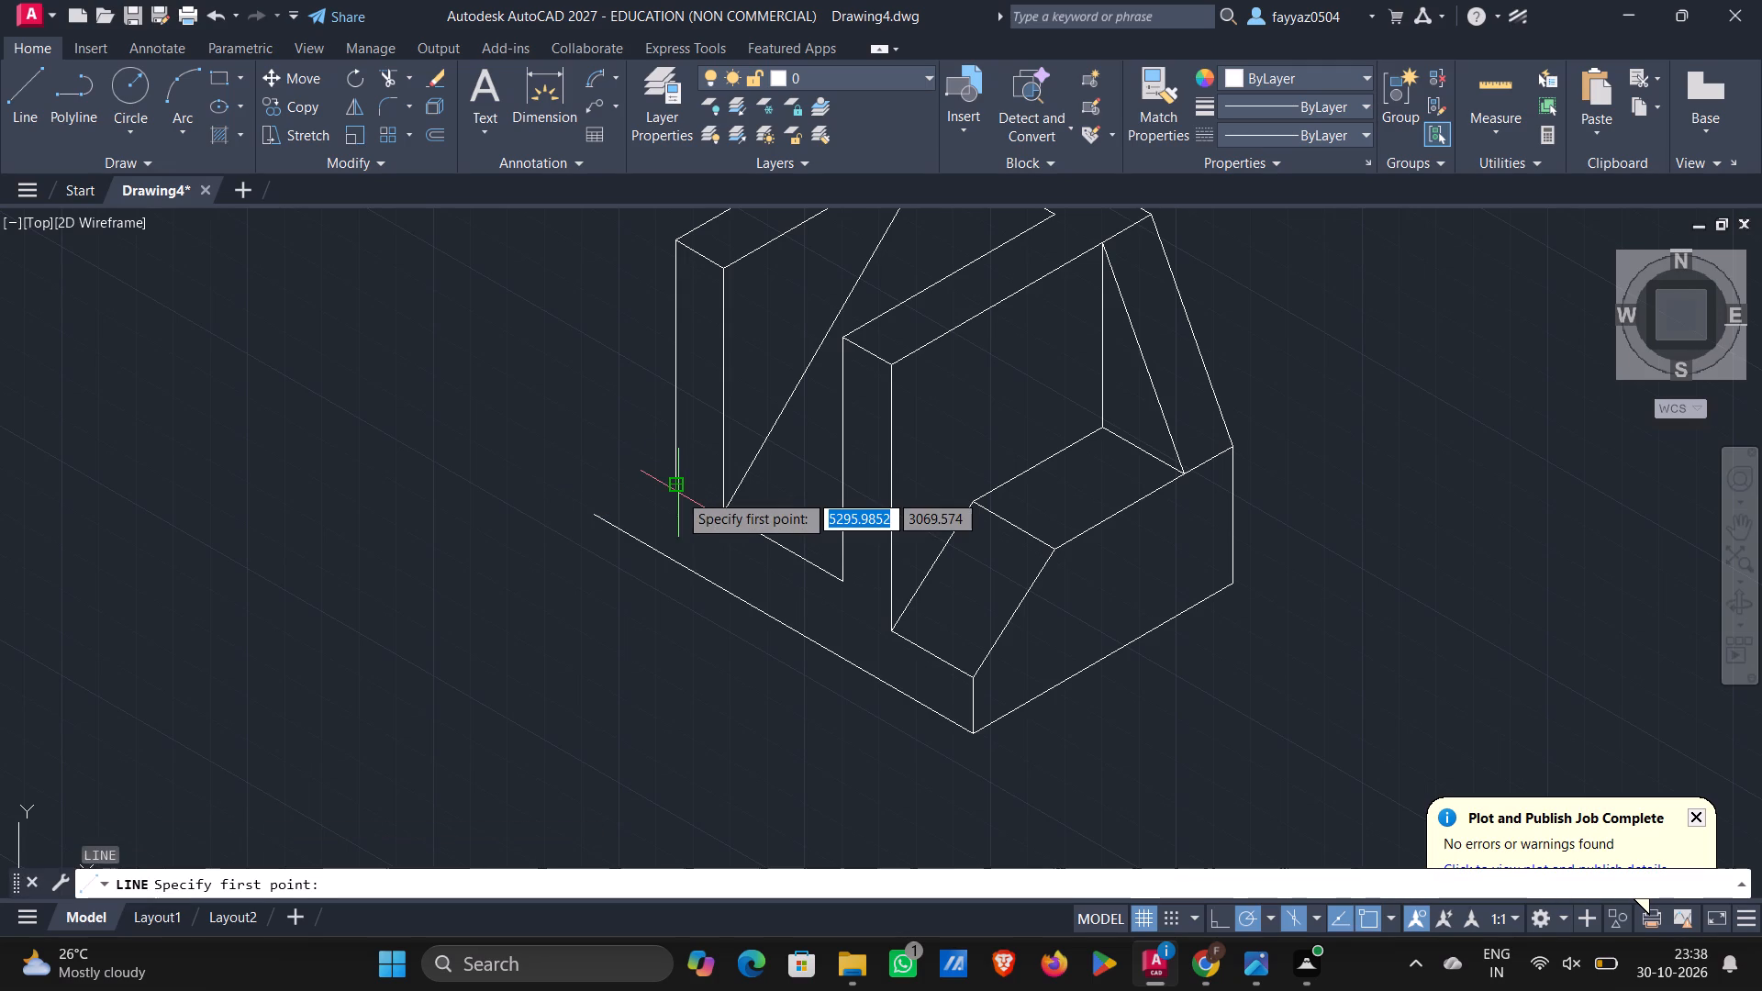
left_click(1542, 128)
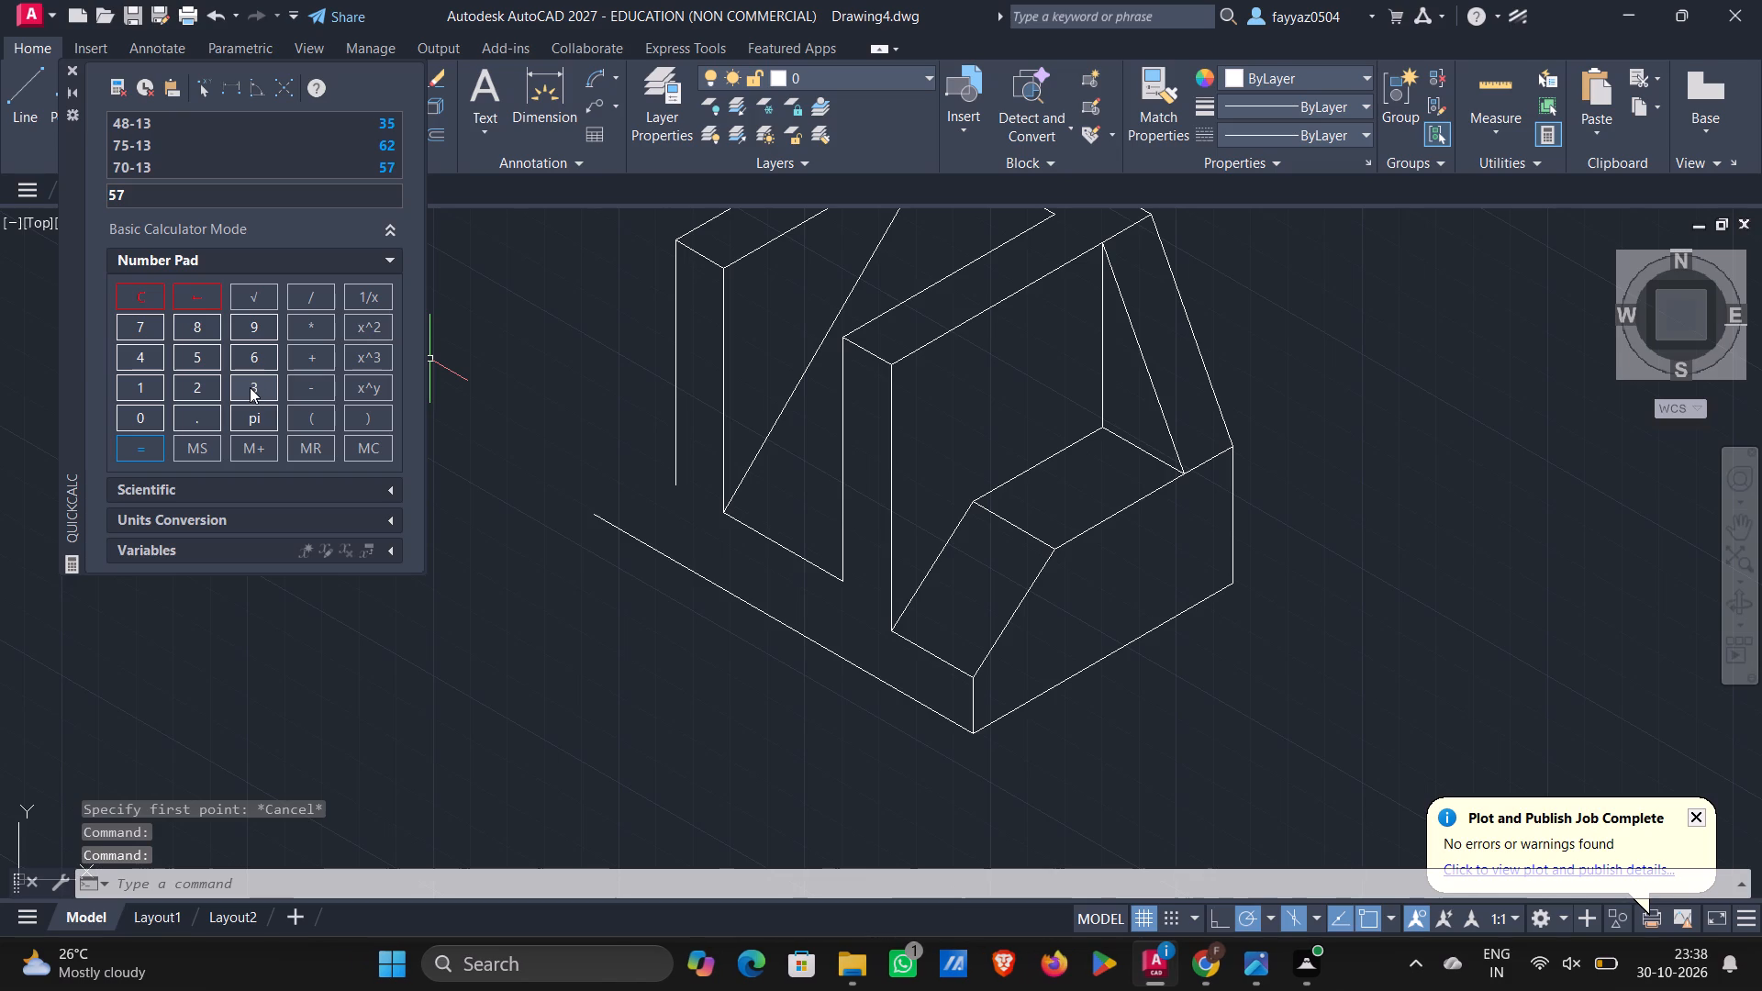
double_click(196, 387)
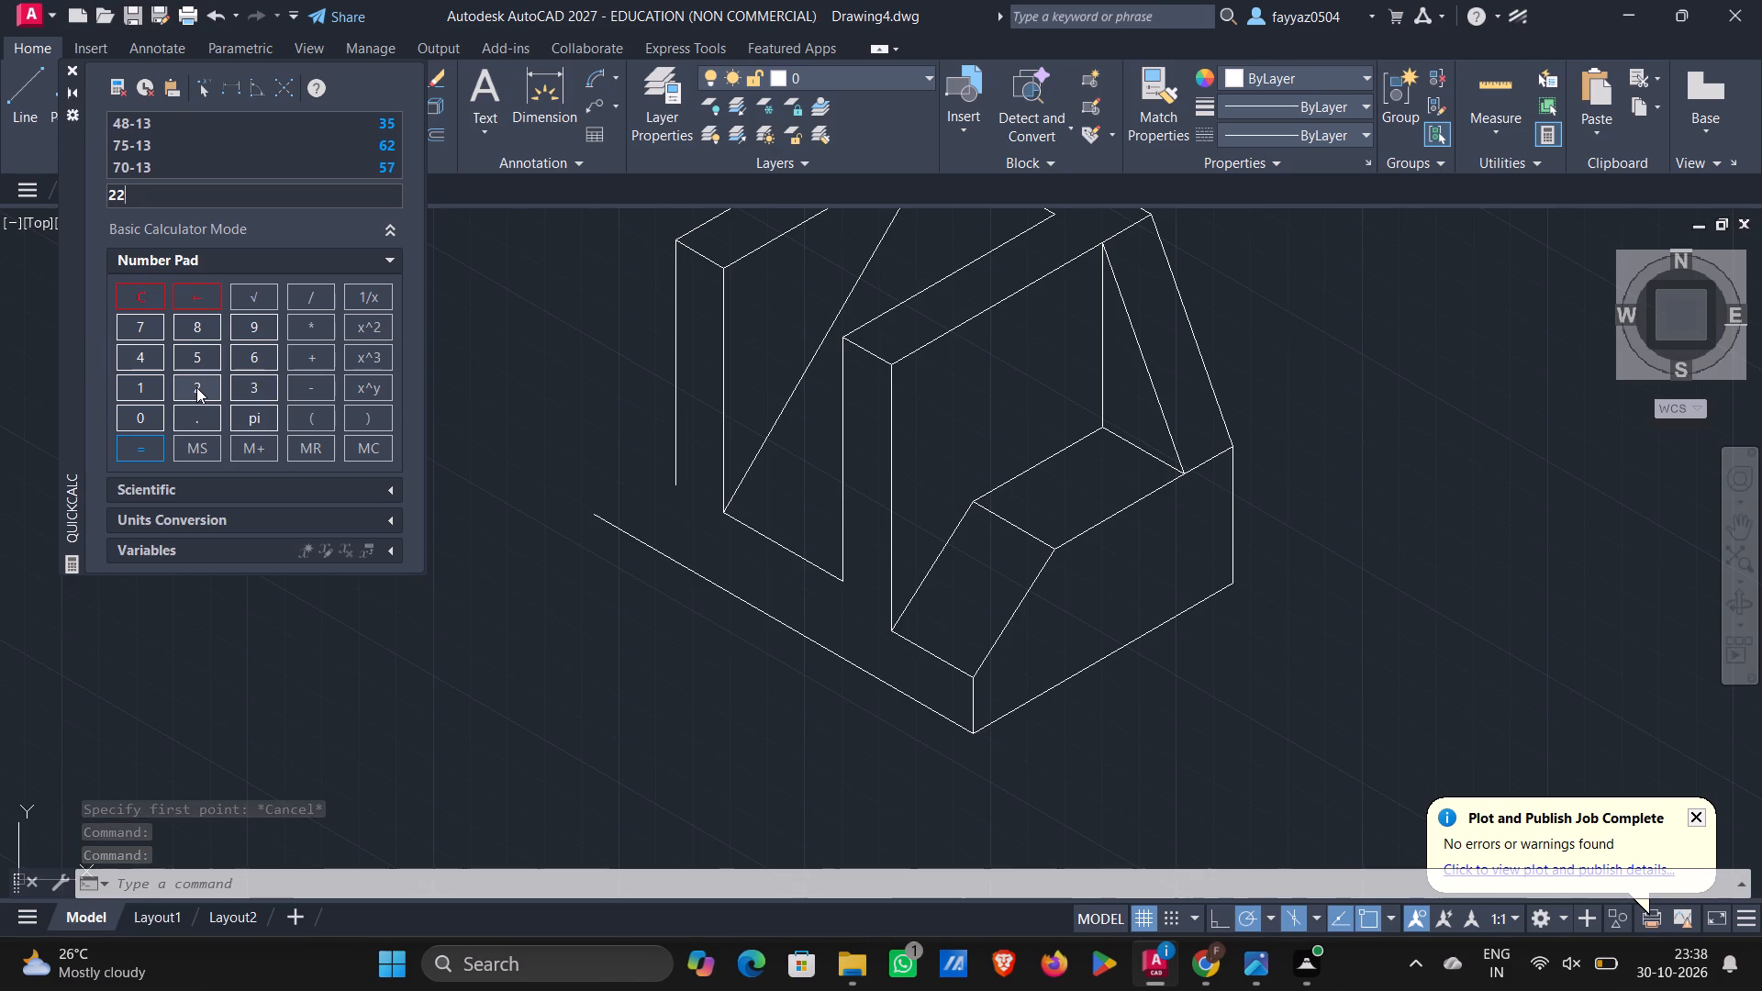
left_click(311, 360)
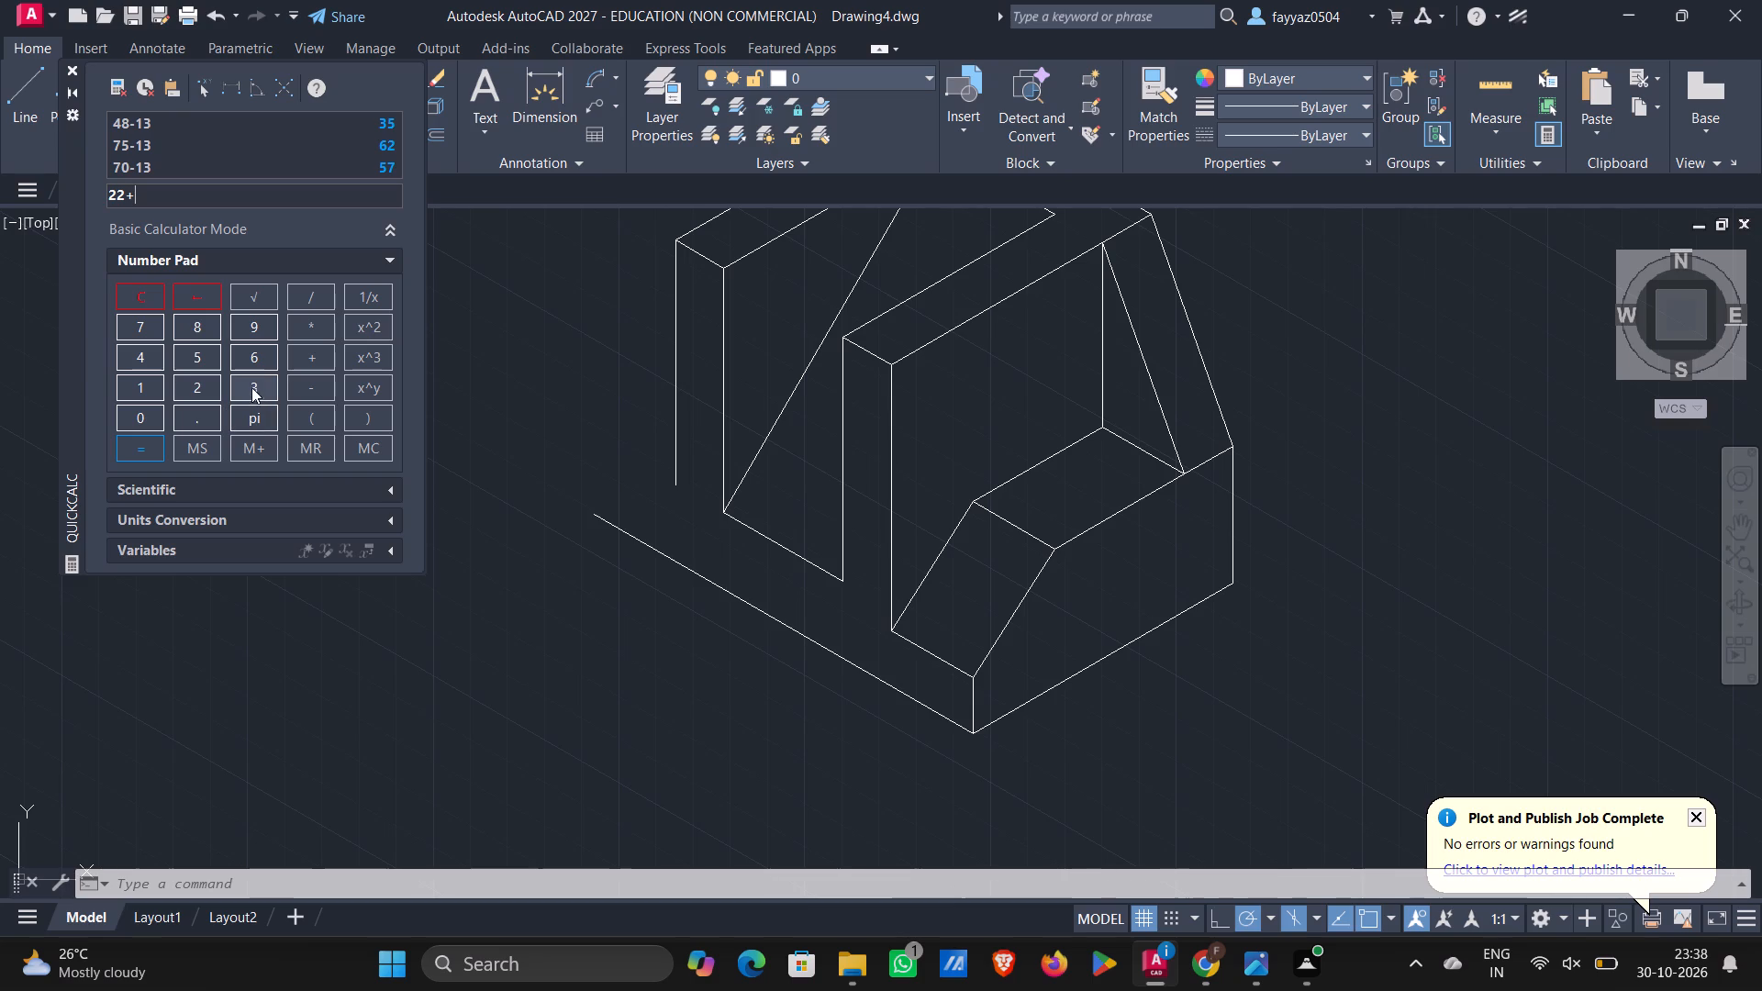
left_click(251, 387)
left_click(209, 388)
left_click(315, 351)
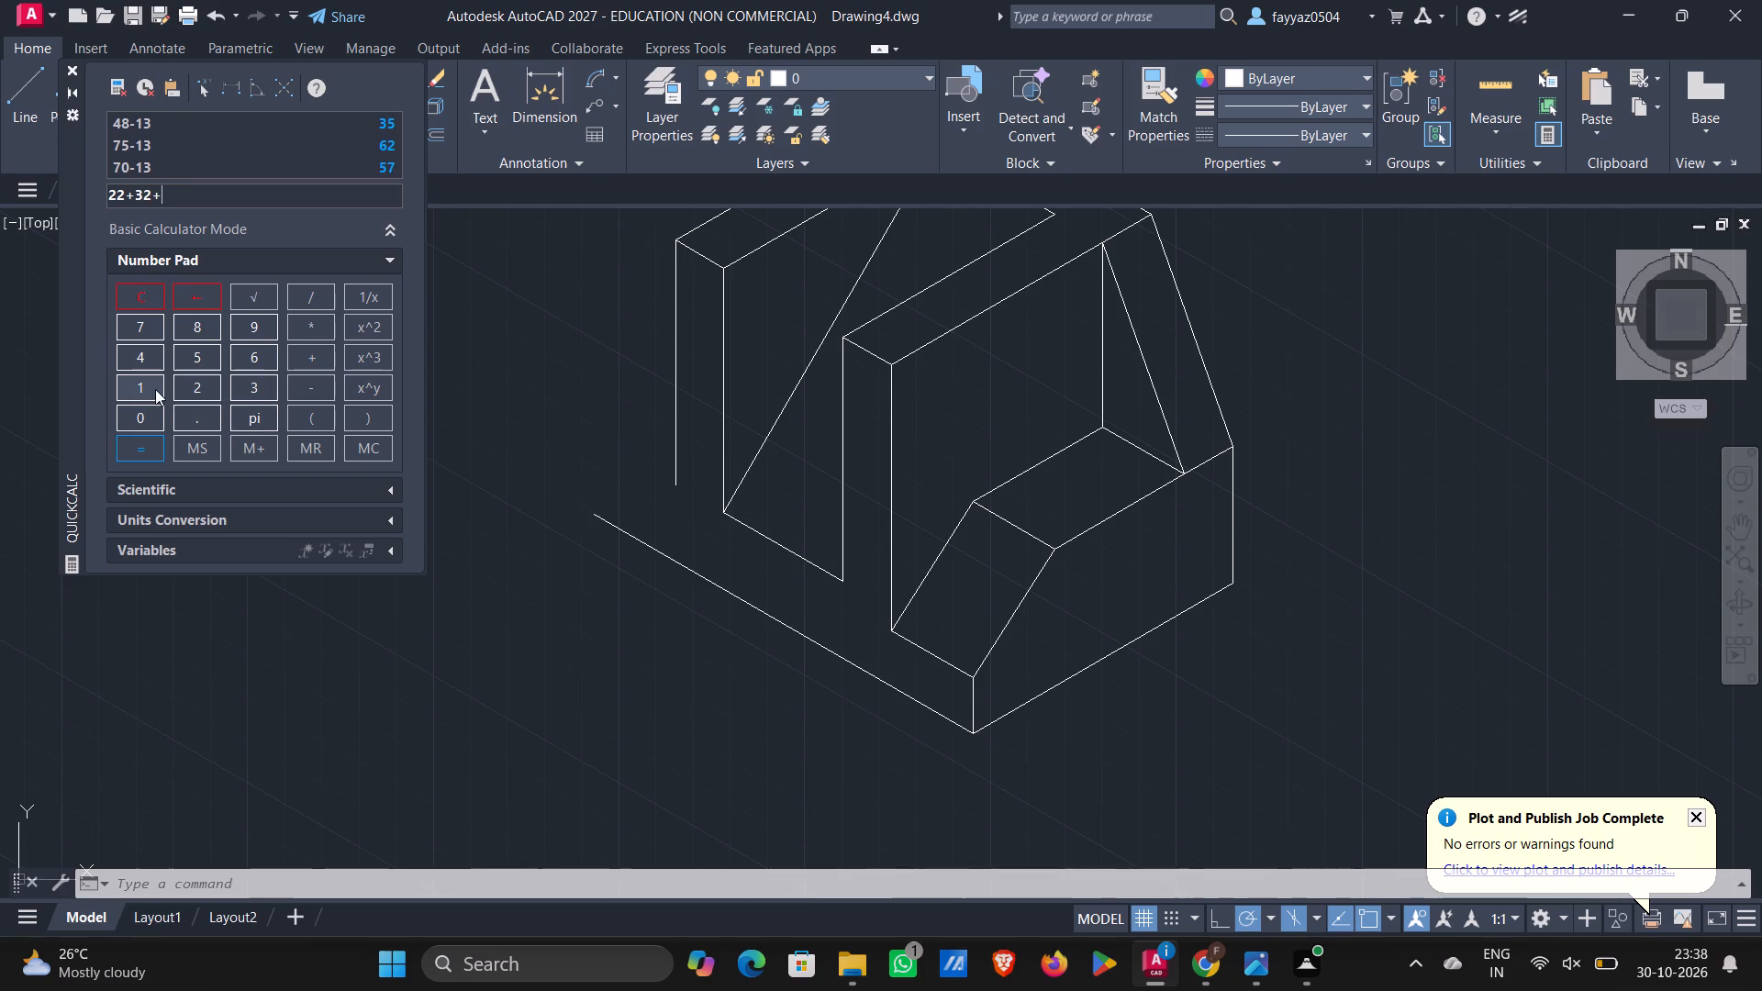
left_click(155, 389)
left_click(241, 376)
left_click(307, 353)
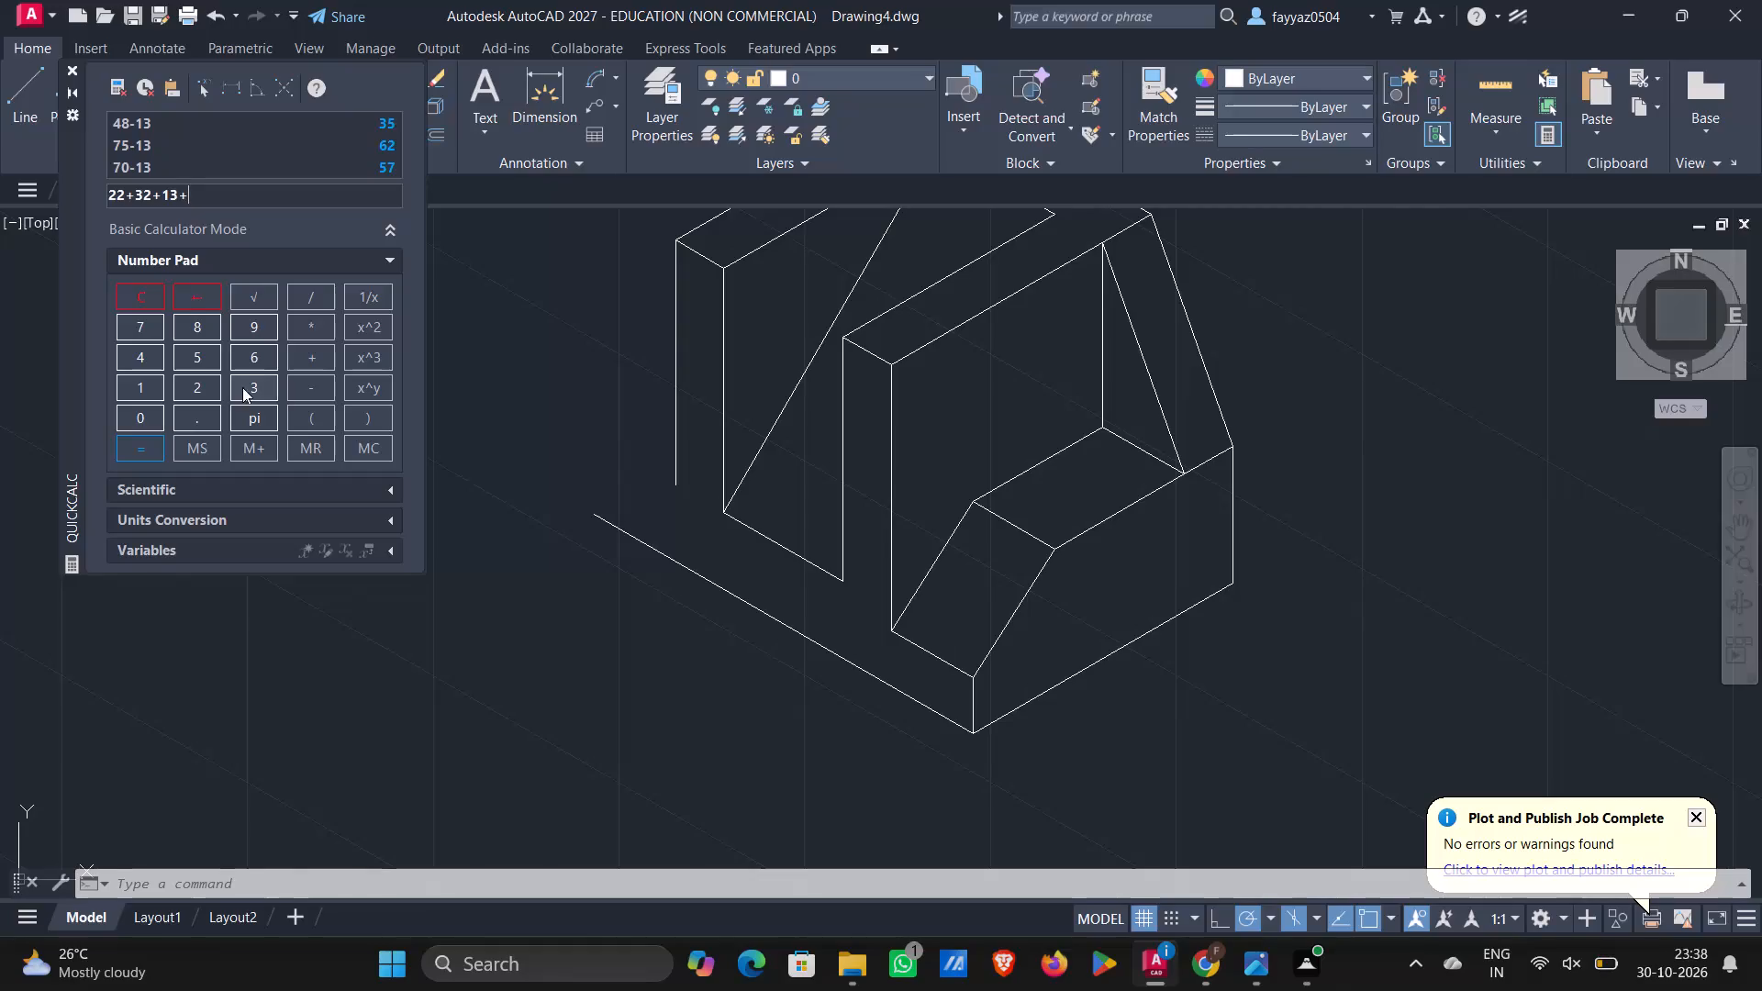
left_click(152, 388)
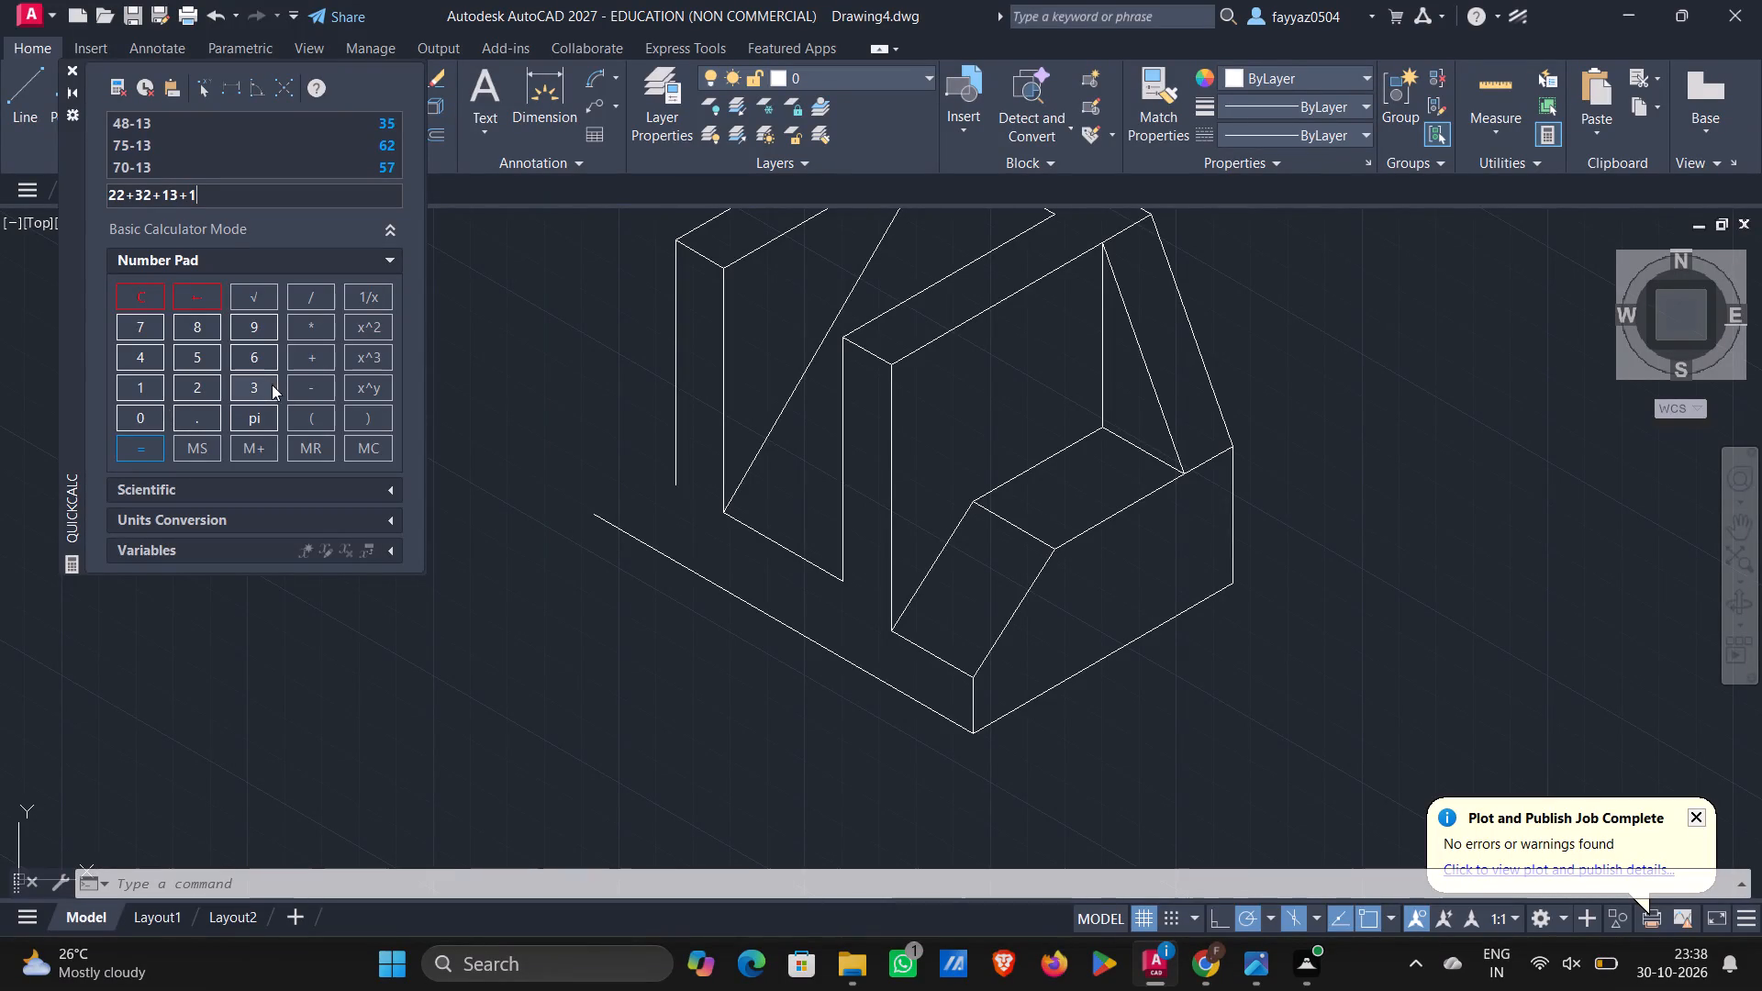
left_click(264, 384)
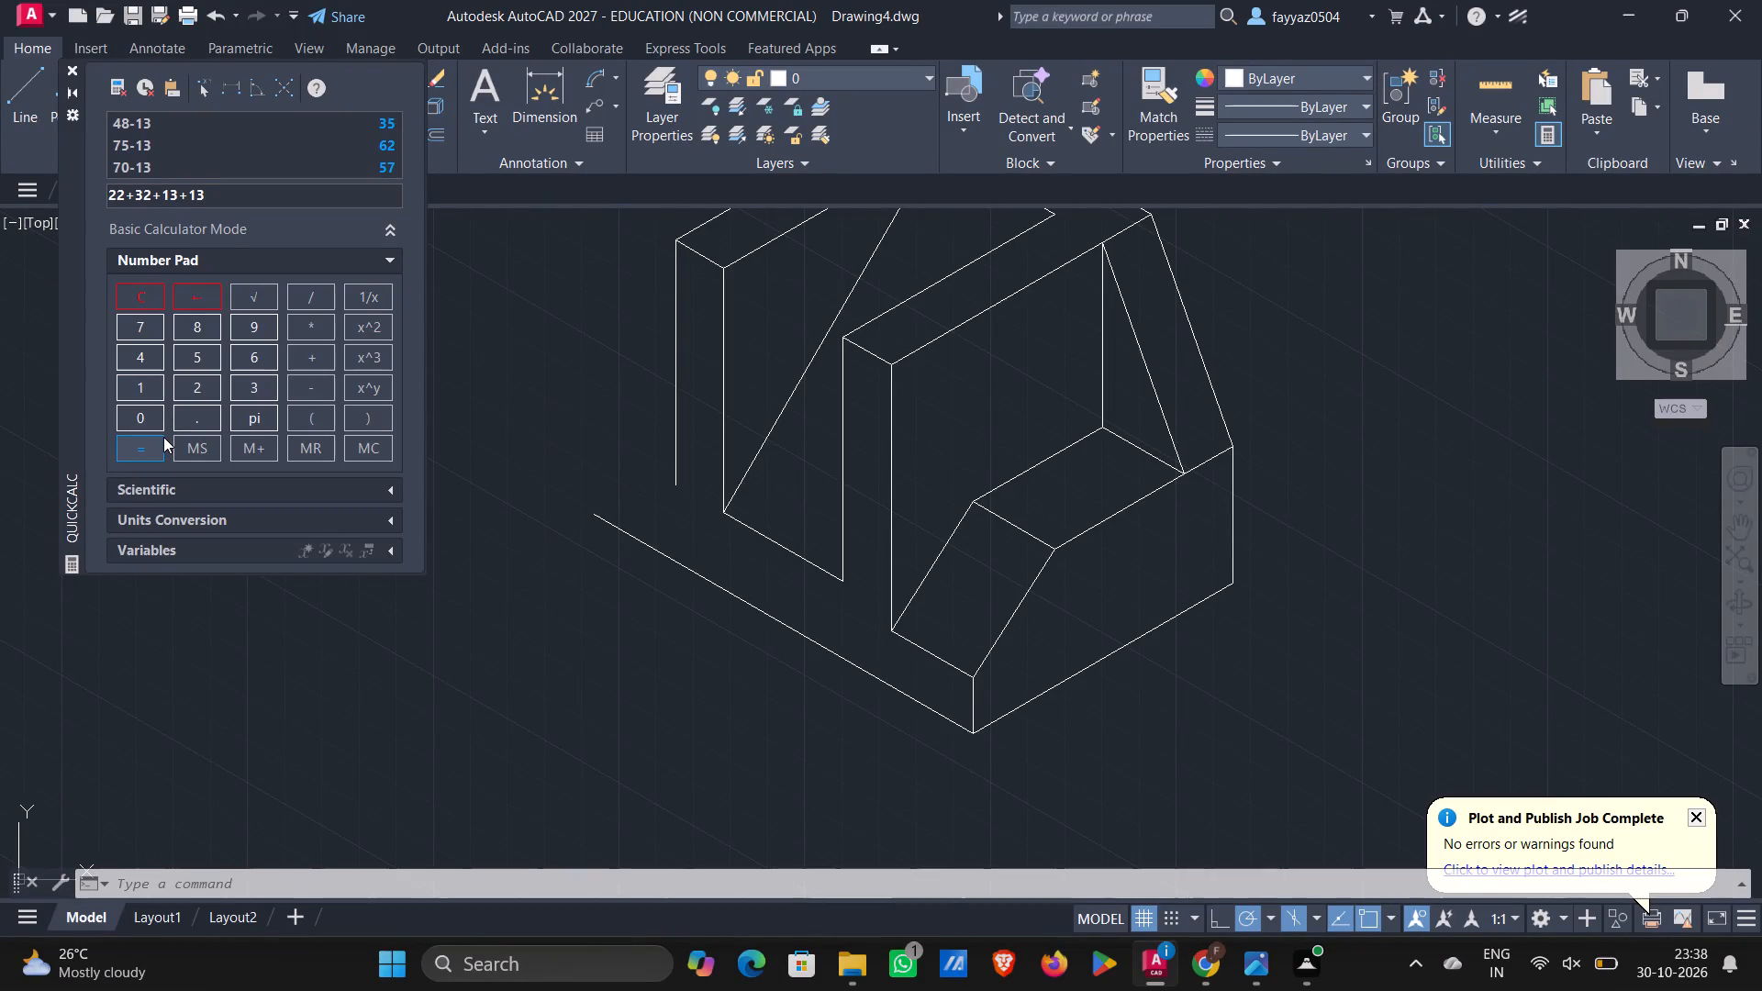
left_click(160, 435)
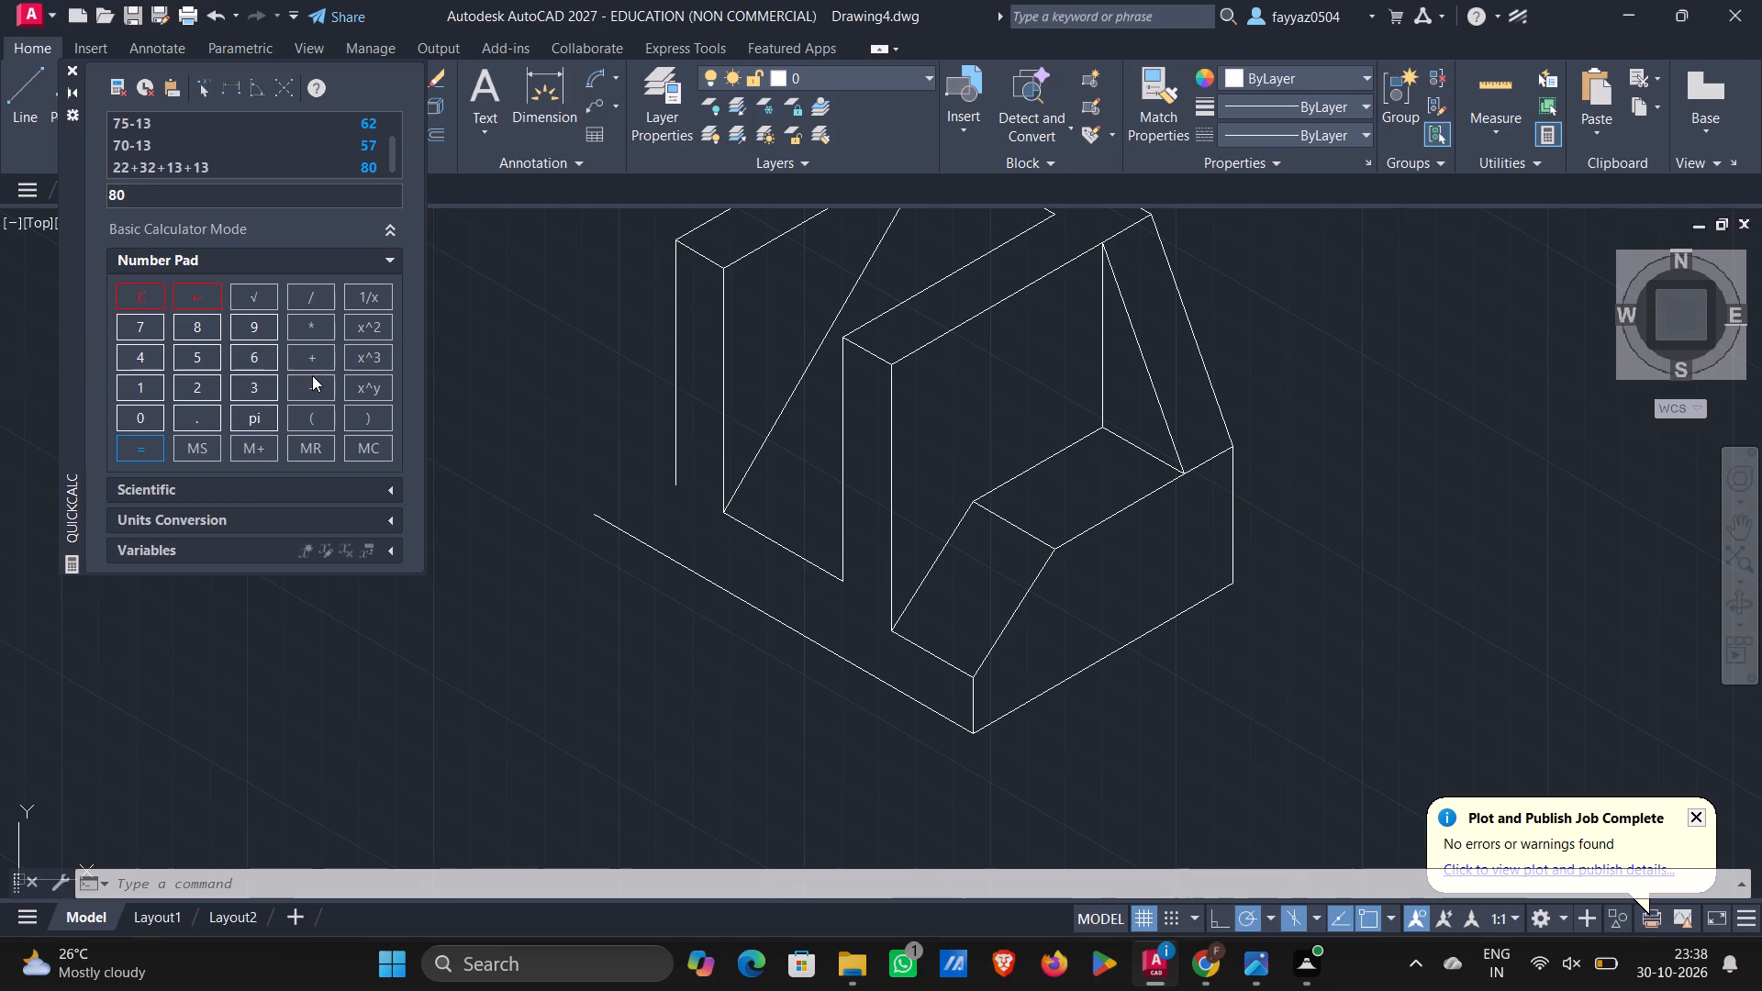
Subtract 102 from the calculated sum and close the calculator.
left_click(311, 377)
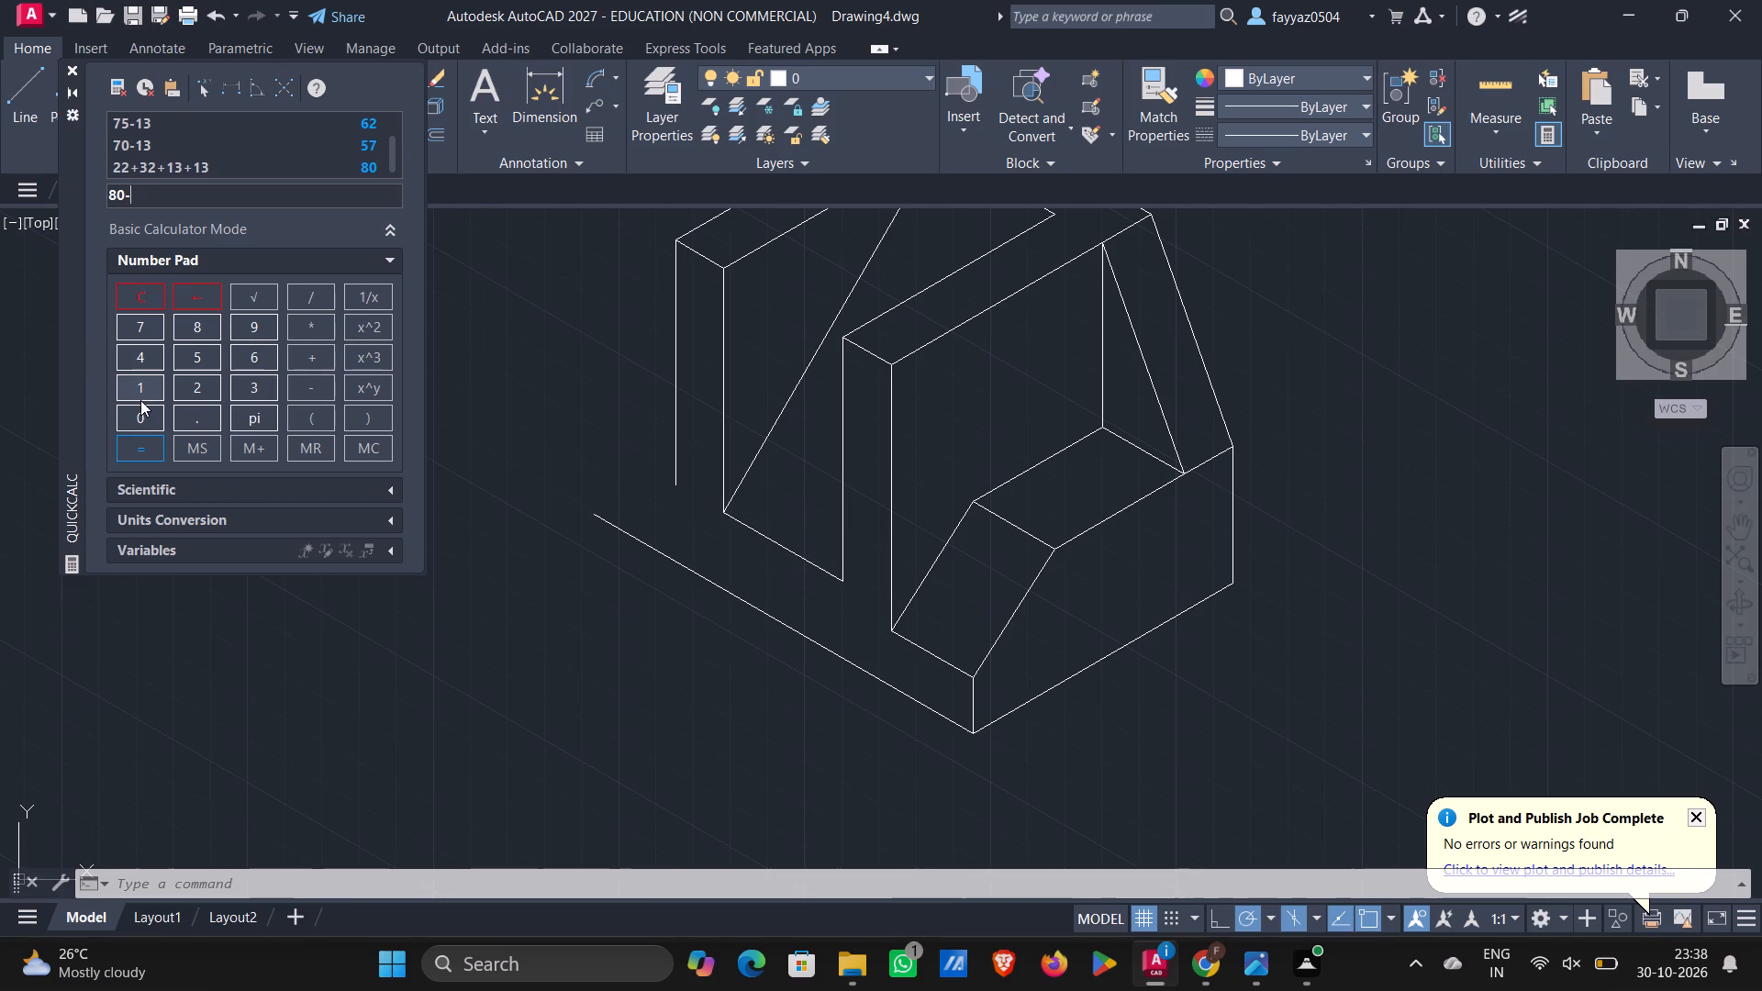
left_click(136, 383)
left_click(142, 409)
left_click(186, 379)
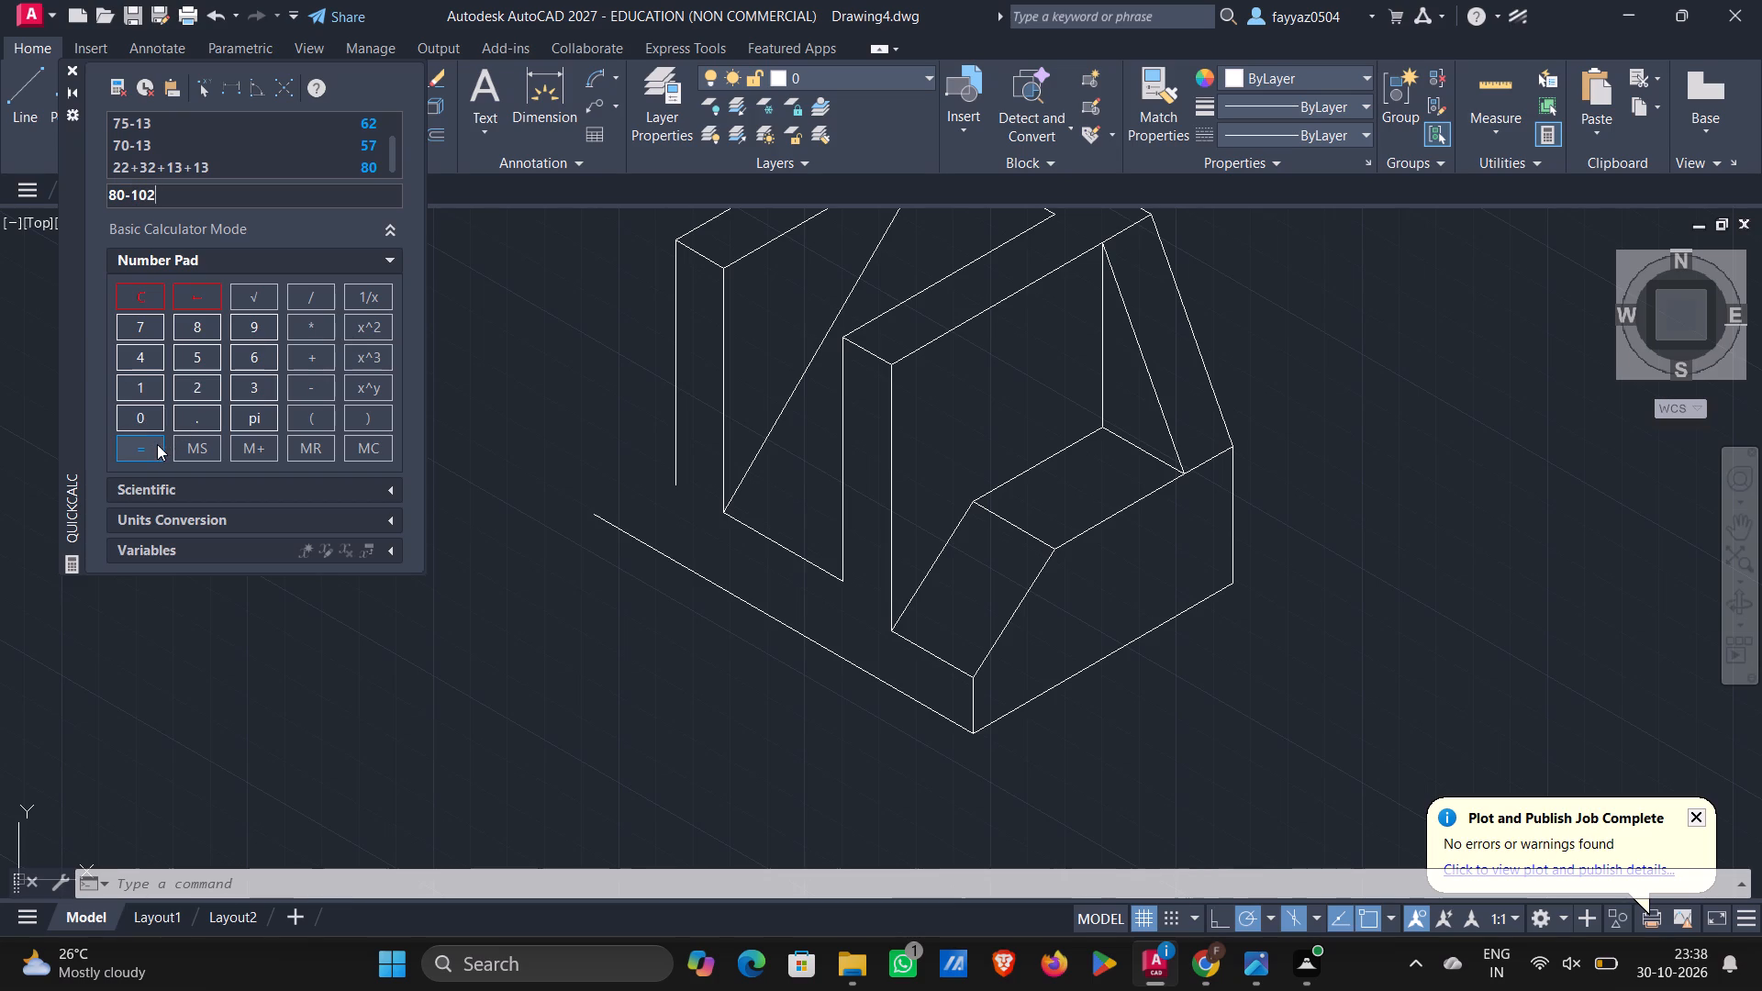
left_click(157, 444)
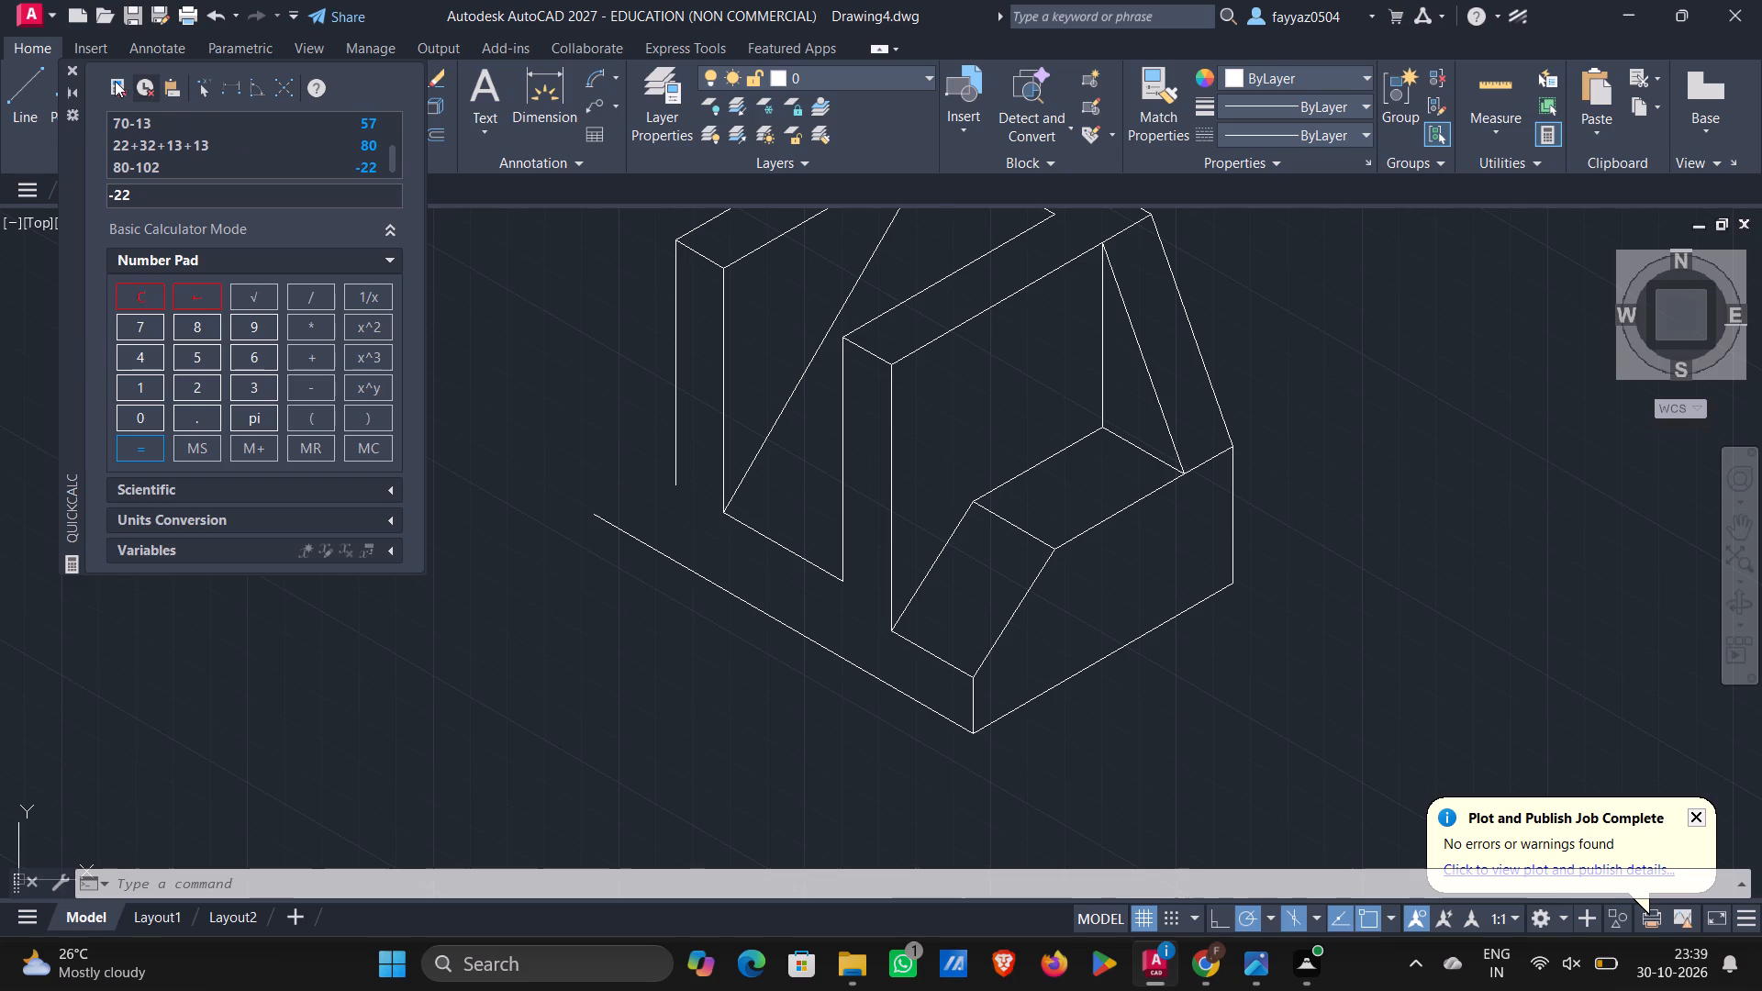
left_click(75, 71)
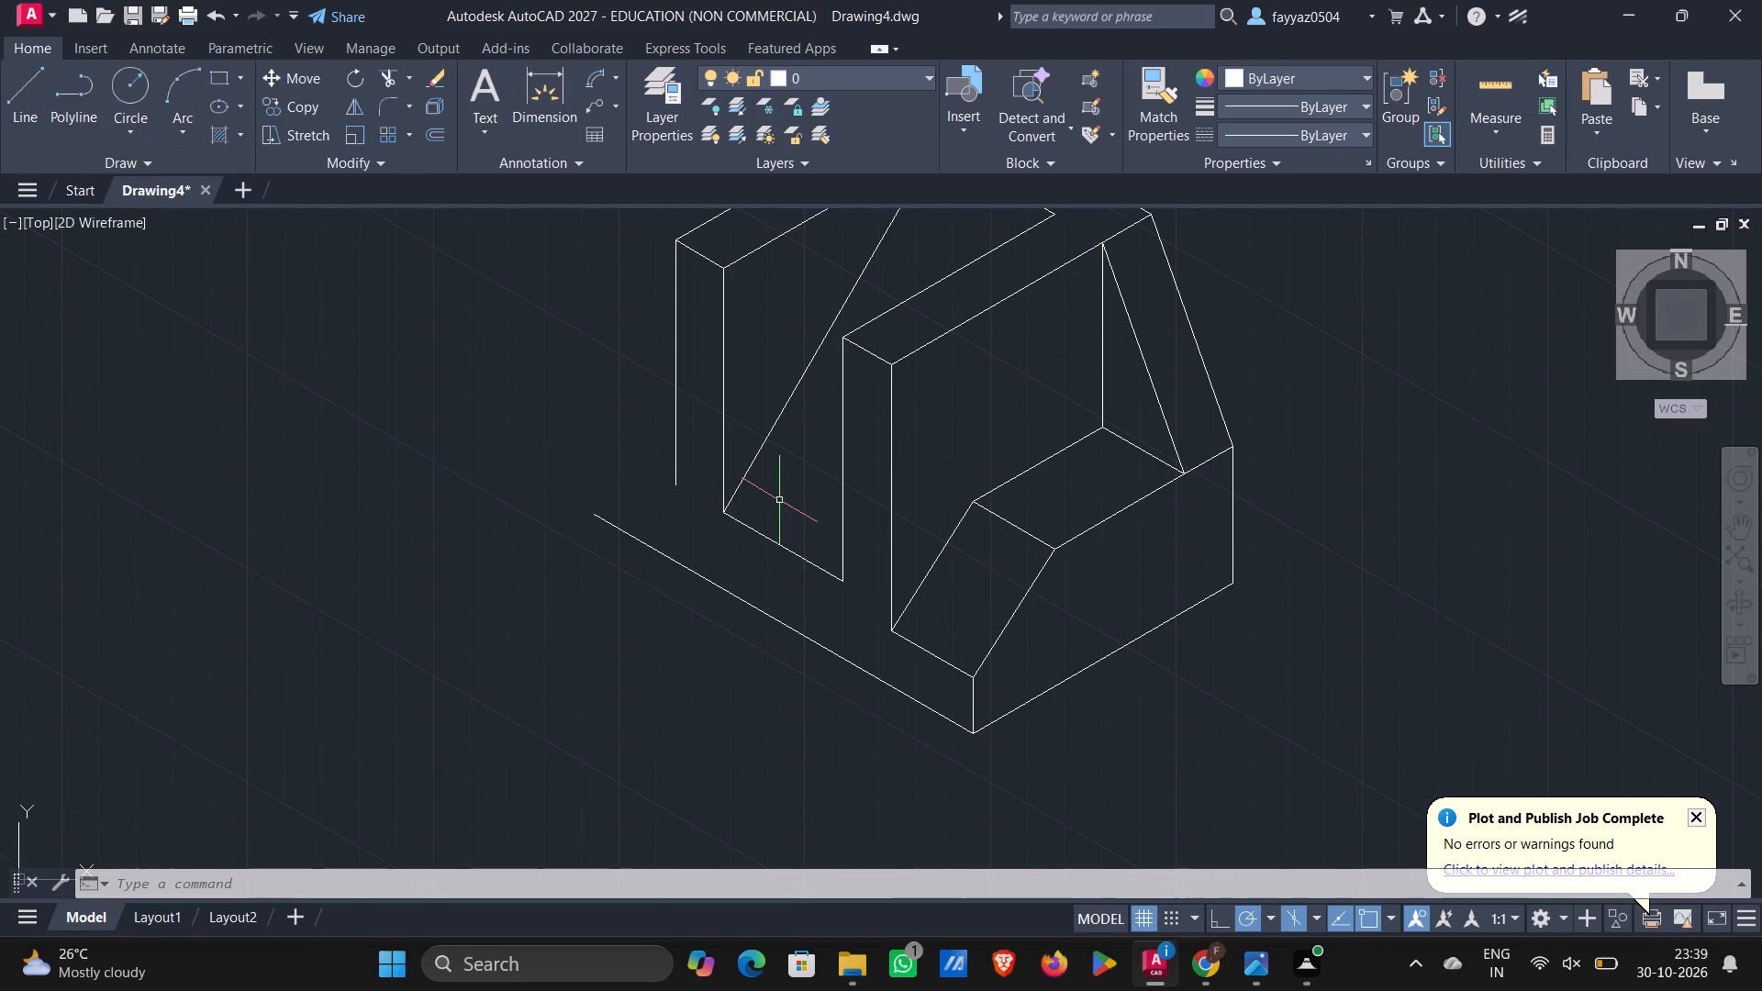
Draw a line 22 long at 150° from the lower end of the wall's outer vertical edge, and down to the base edge's far end.
key("l")
key("Return")
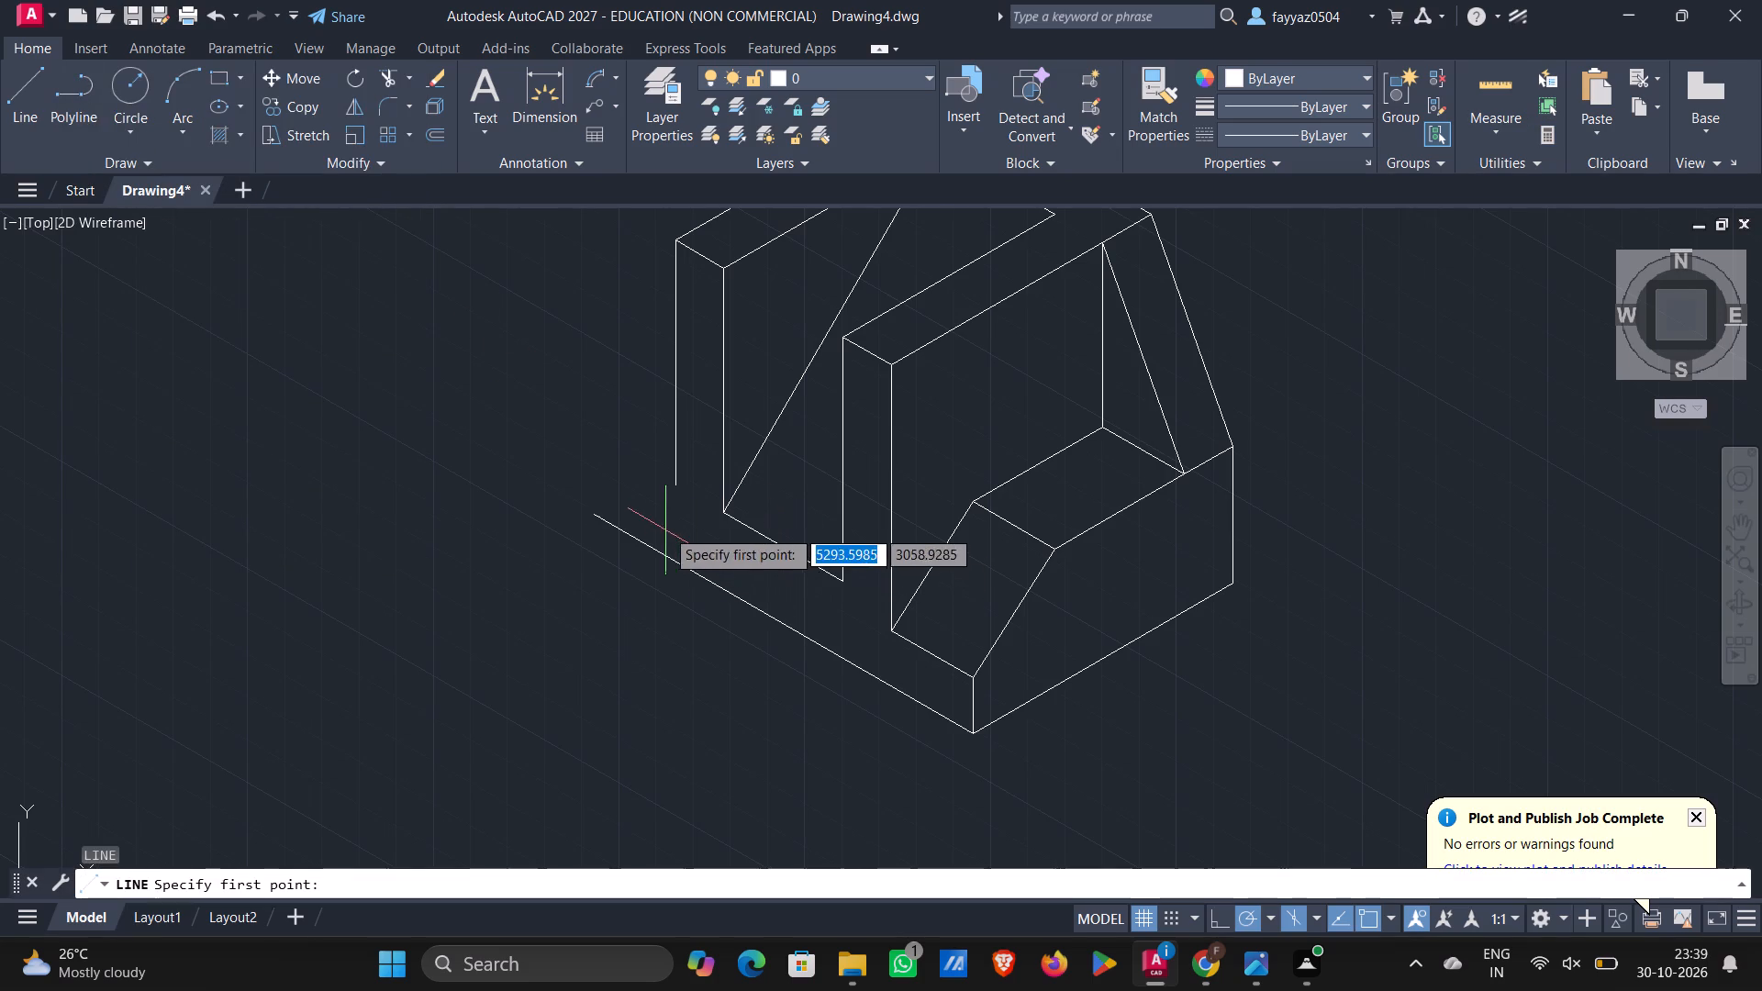
left_click(675, 487)
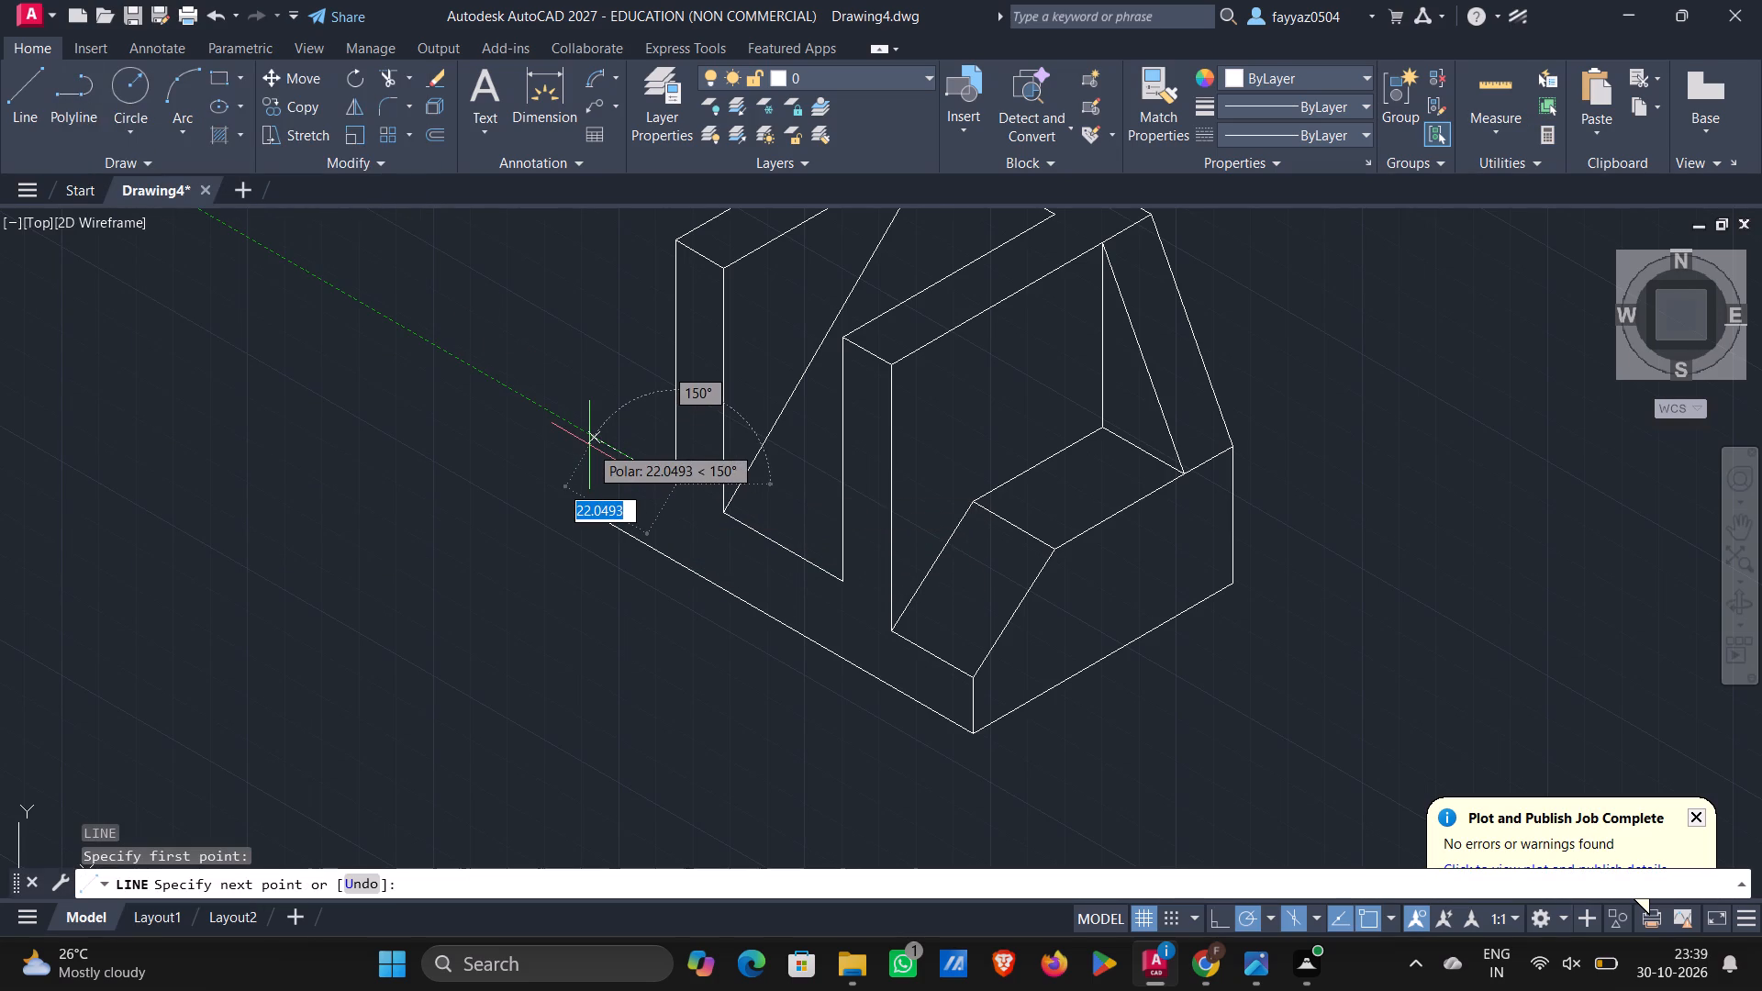
type("22")
key("Return")
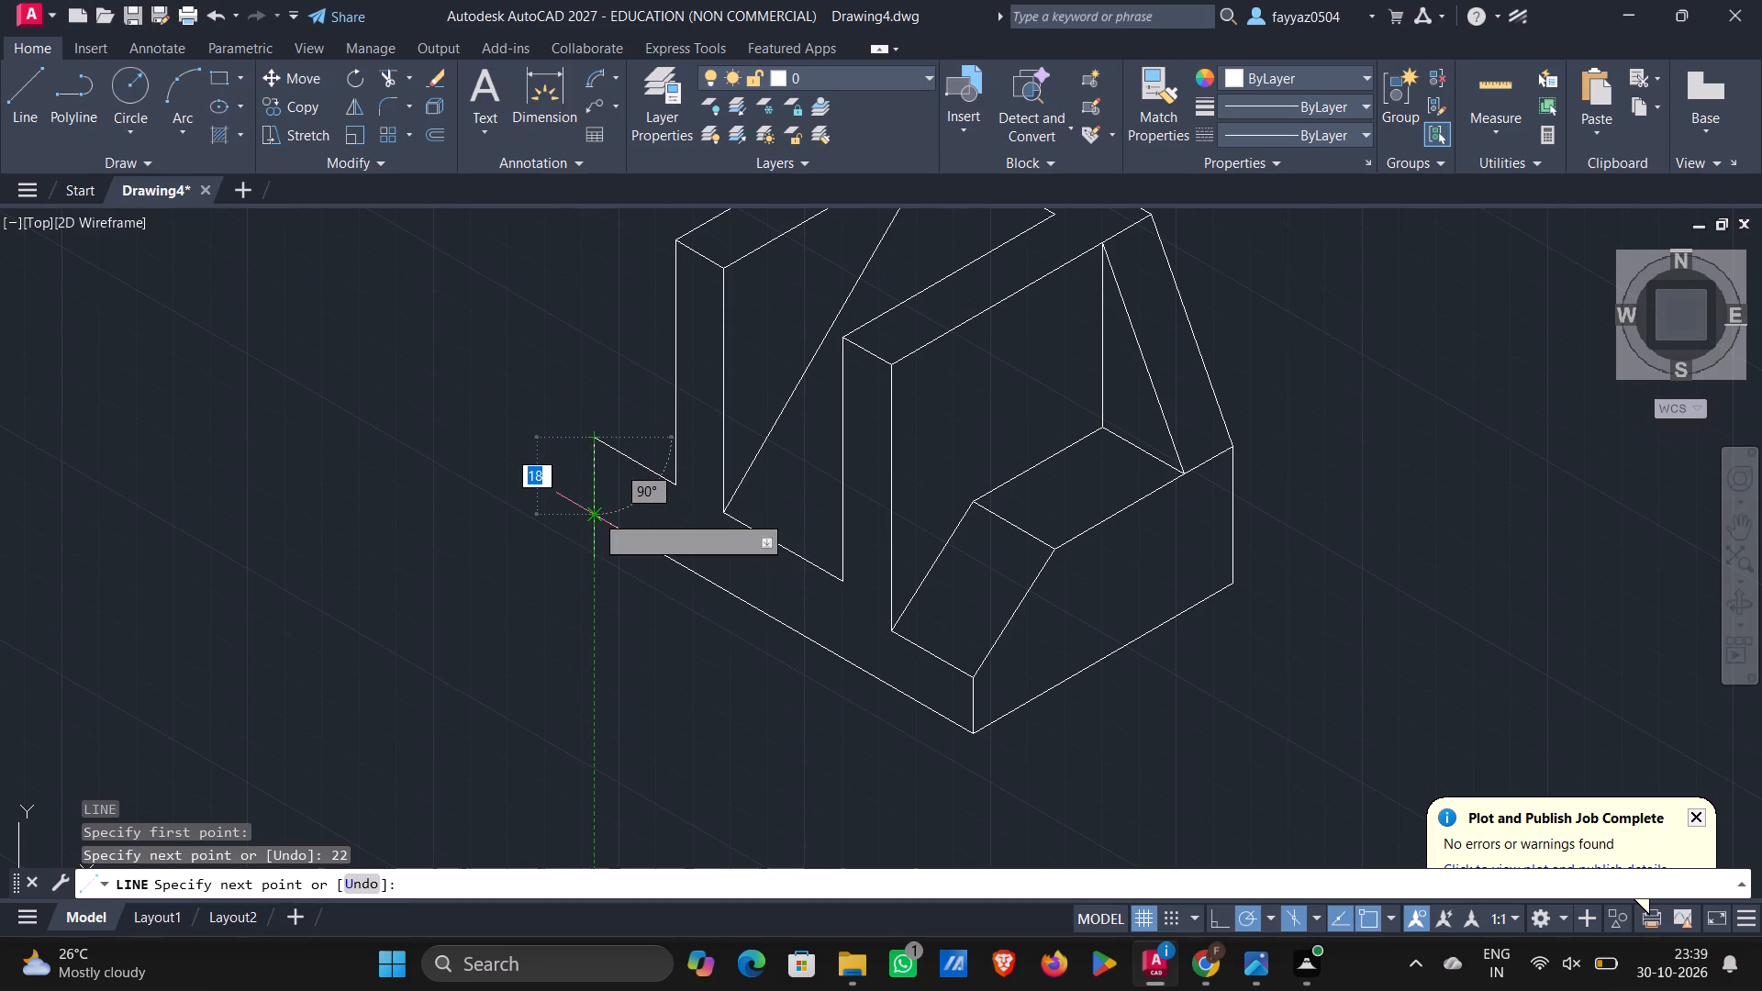
scroll(592, 521, "up", 4)
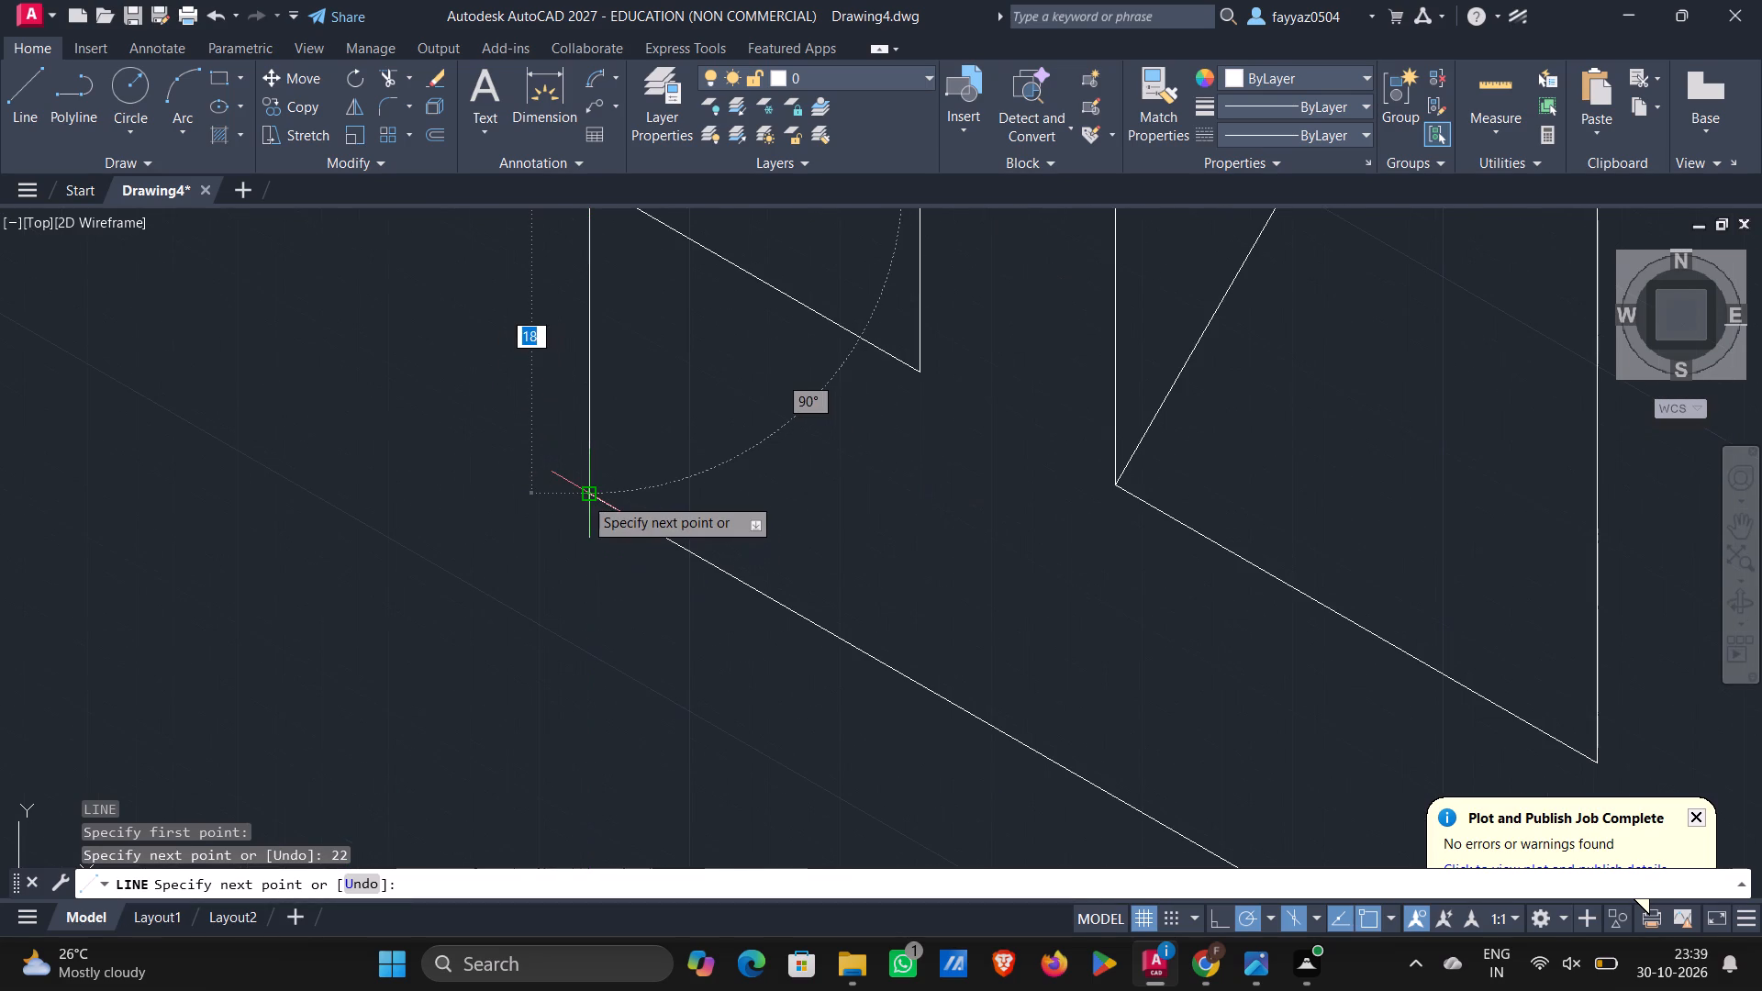
left_click(584, 496)
scroll(584, 495, "down", 3)
key("Escape")
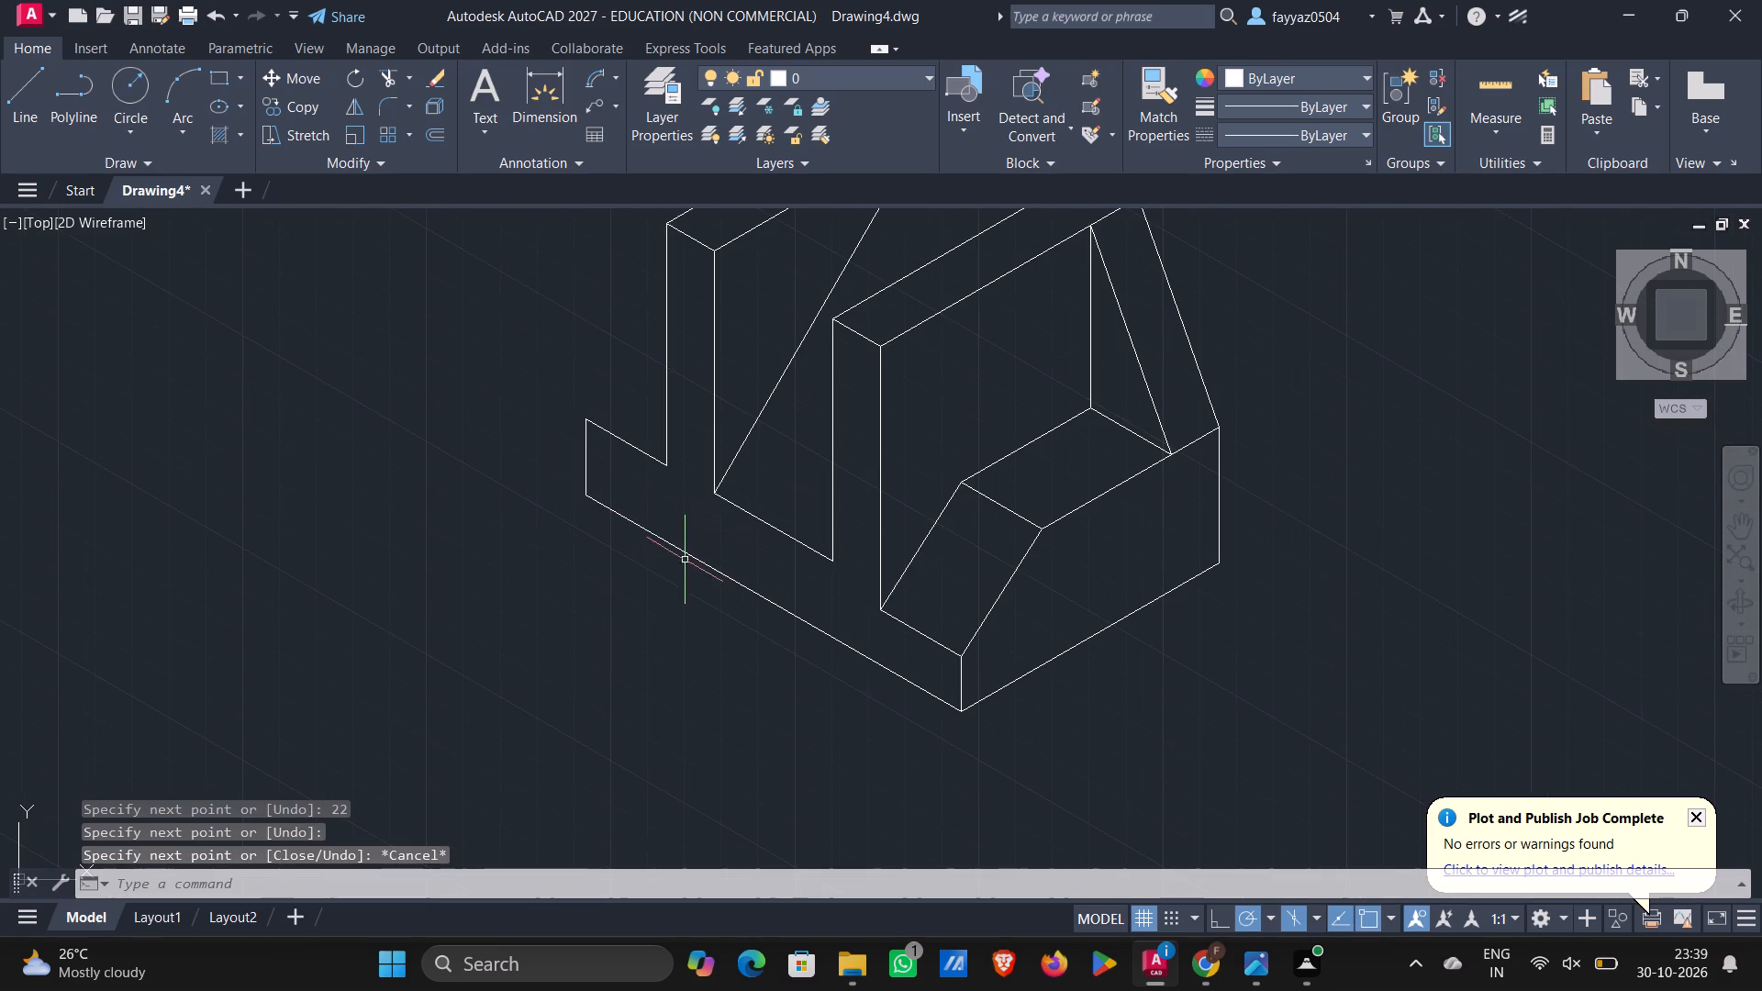
Measure the length of the outer vertical edge of the wall's far arm.
scroll(785, 684, "down", 1)
middle_click_drag(789, 675, 712, 693)
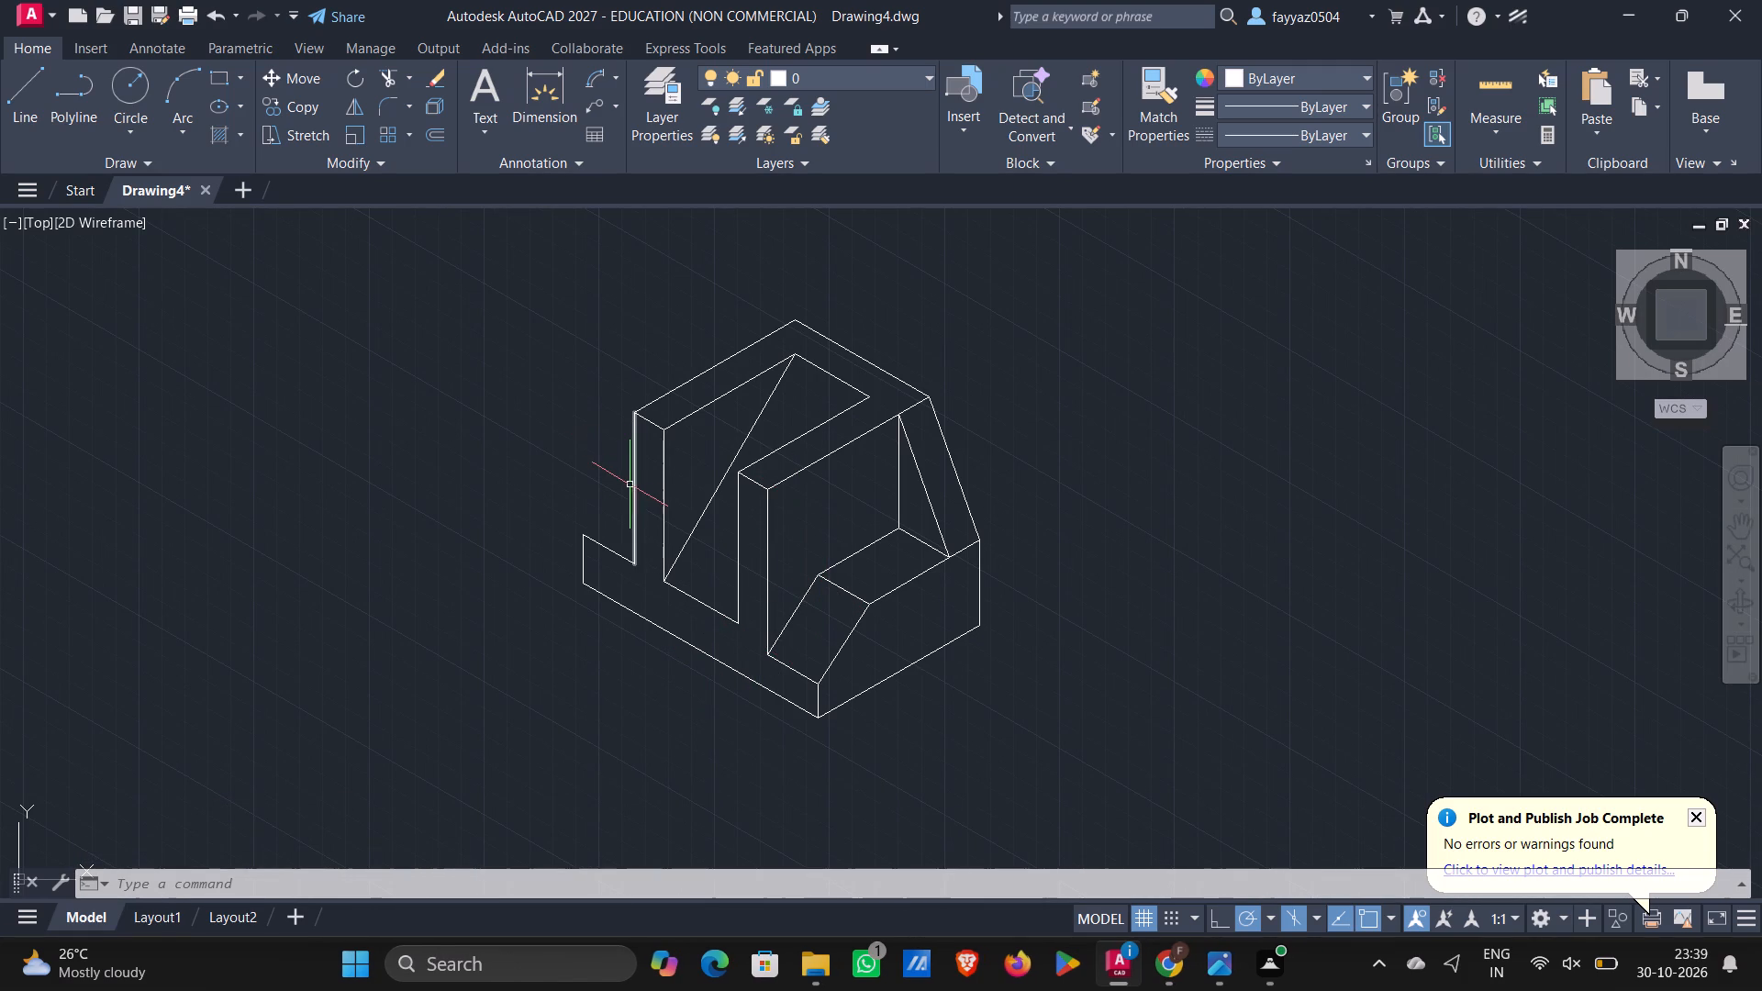
type("di")
key("Return")
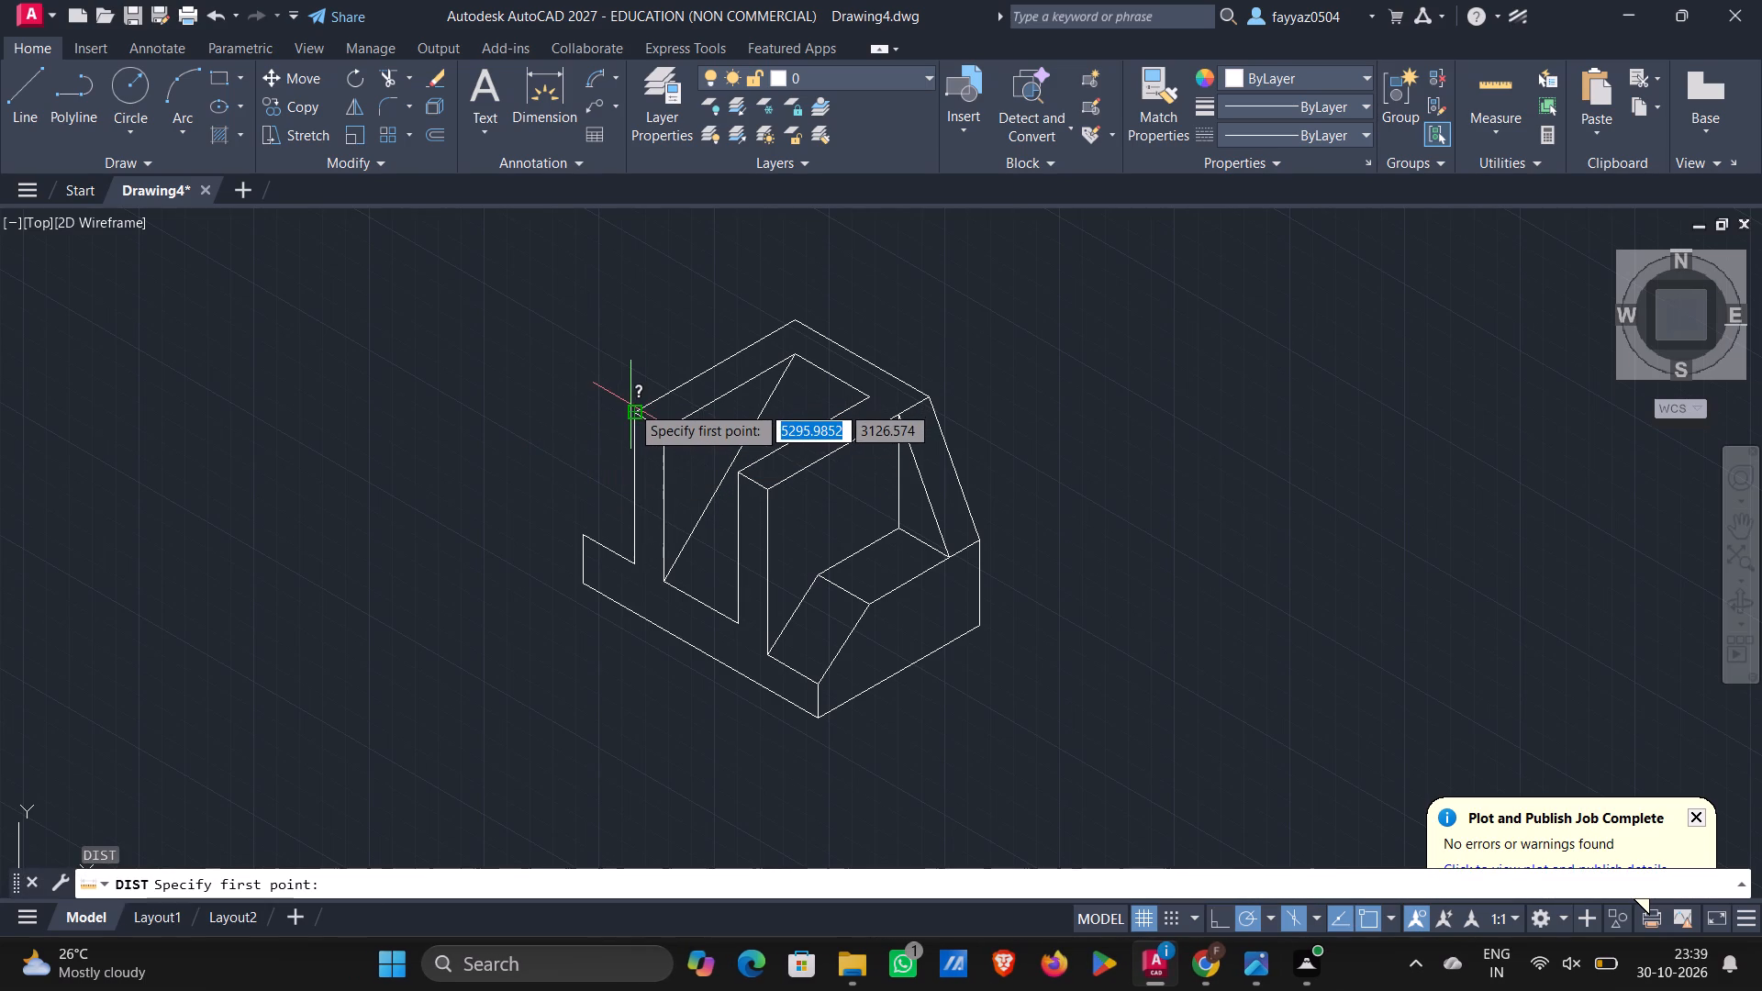
left_click(630, 406)
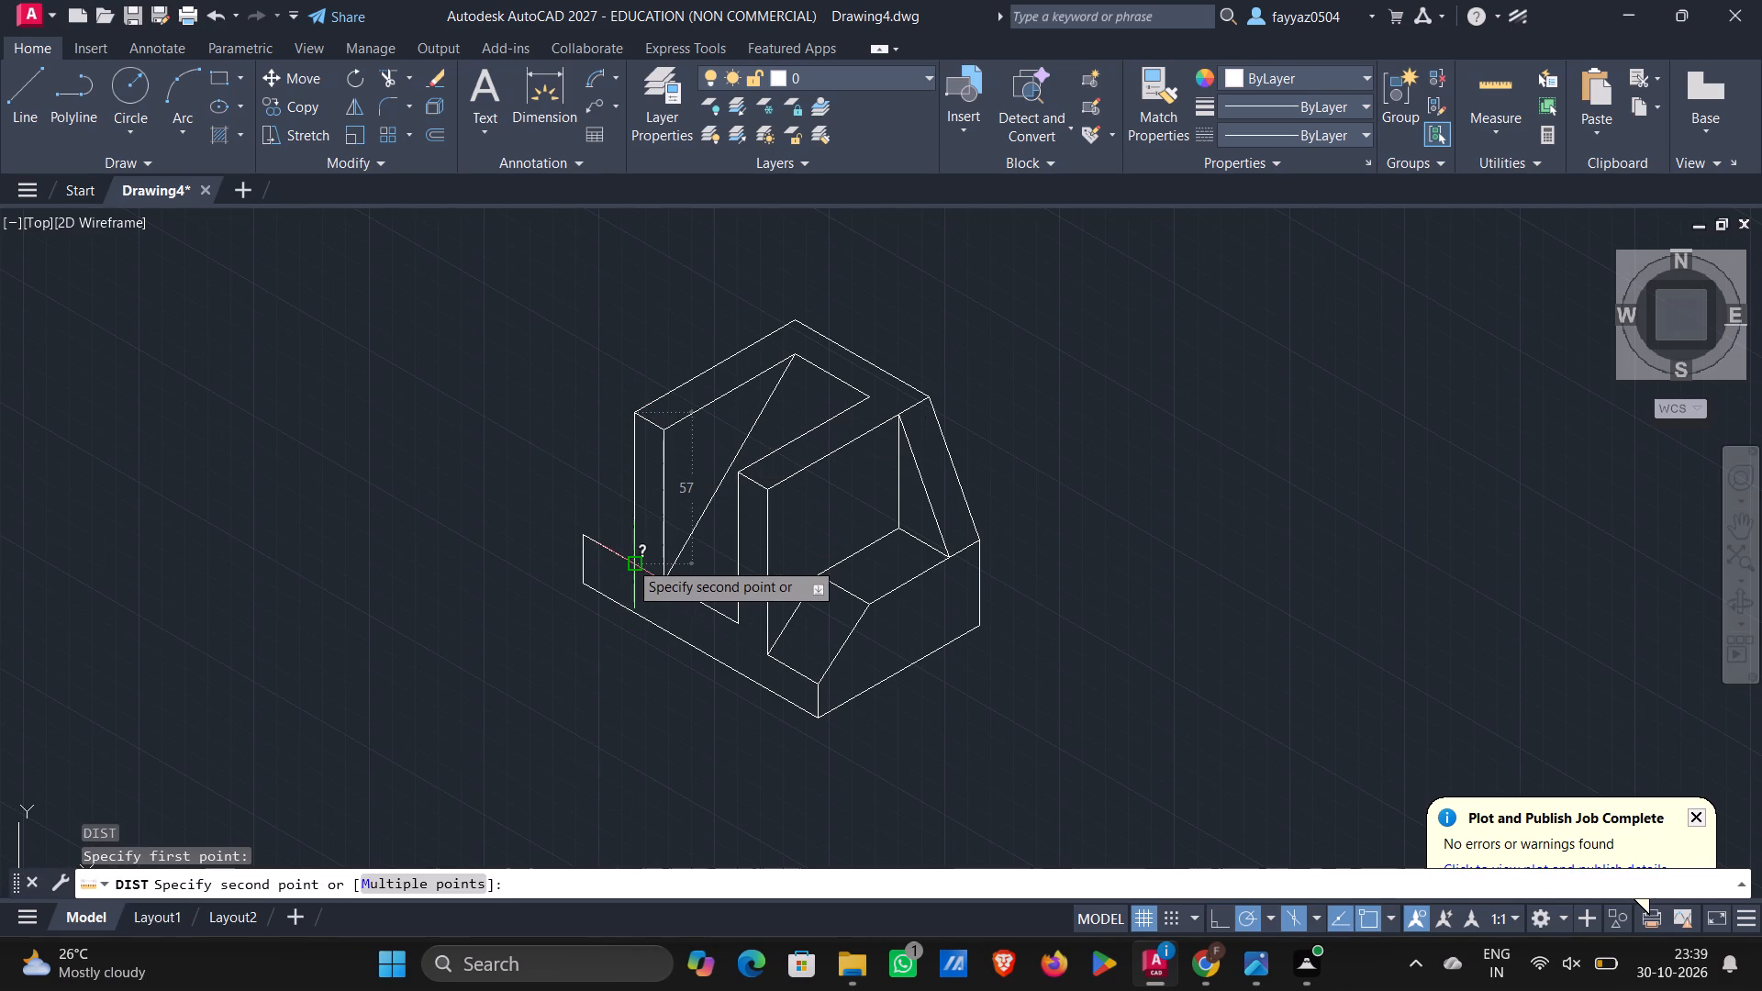
left_click(630, 559)
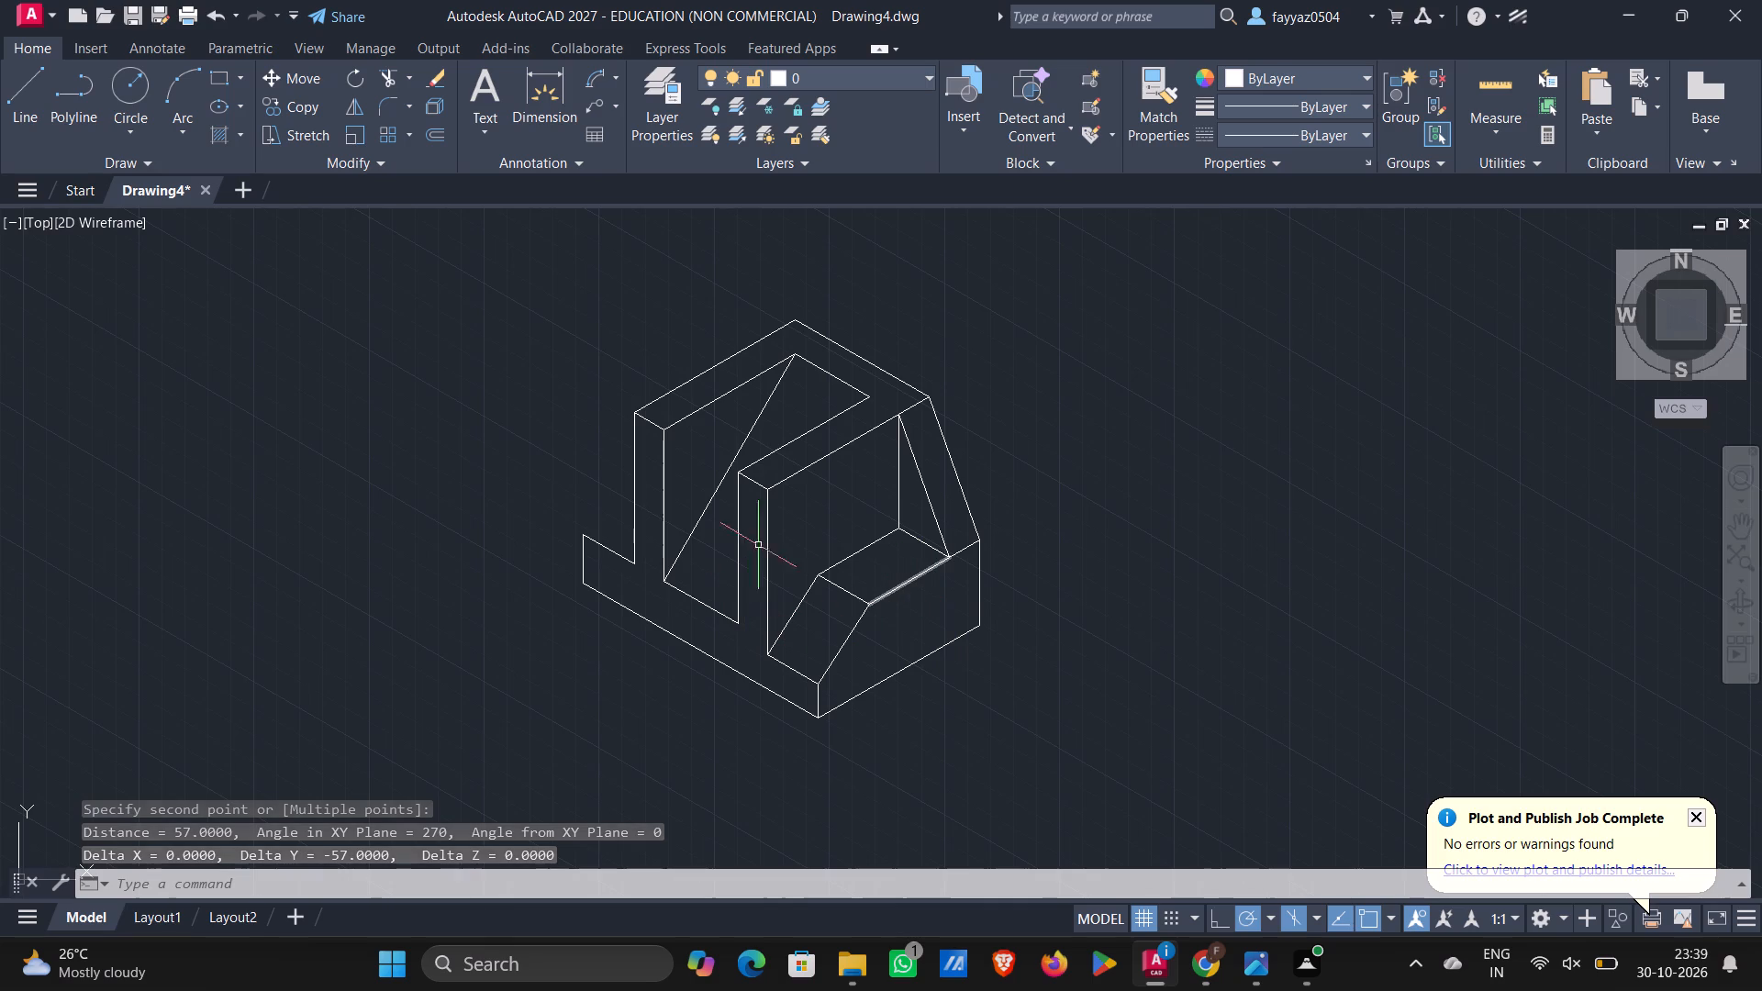
Draw a line about 176 long at 60° from the upper far corner of the base, crossing the wall's far arm.
key("l")
key("Return")
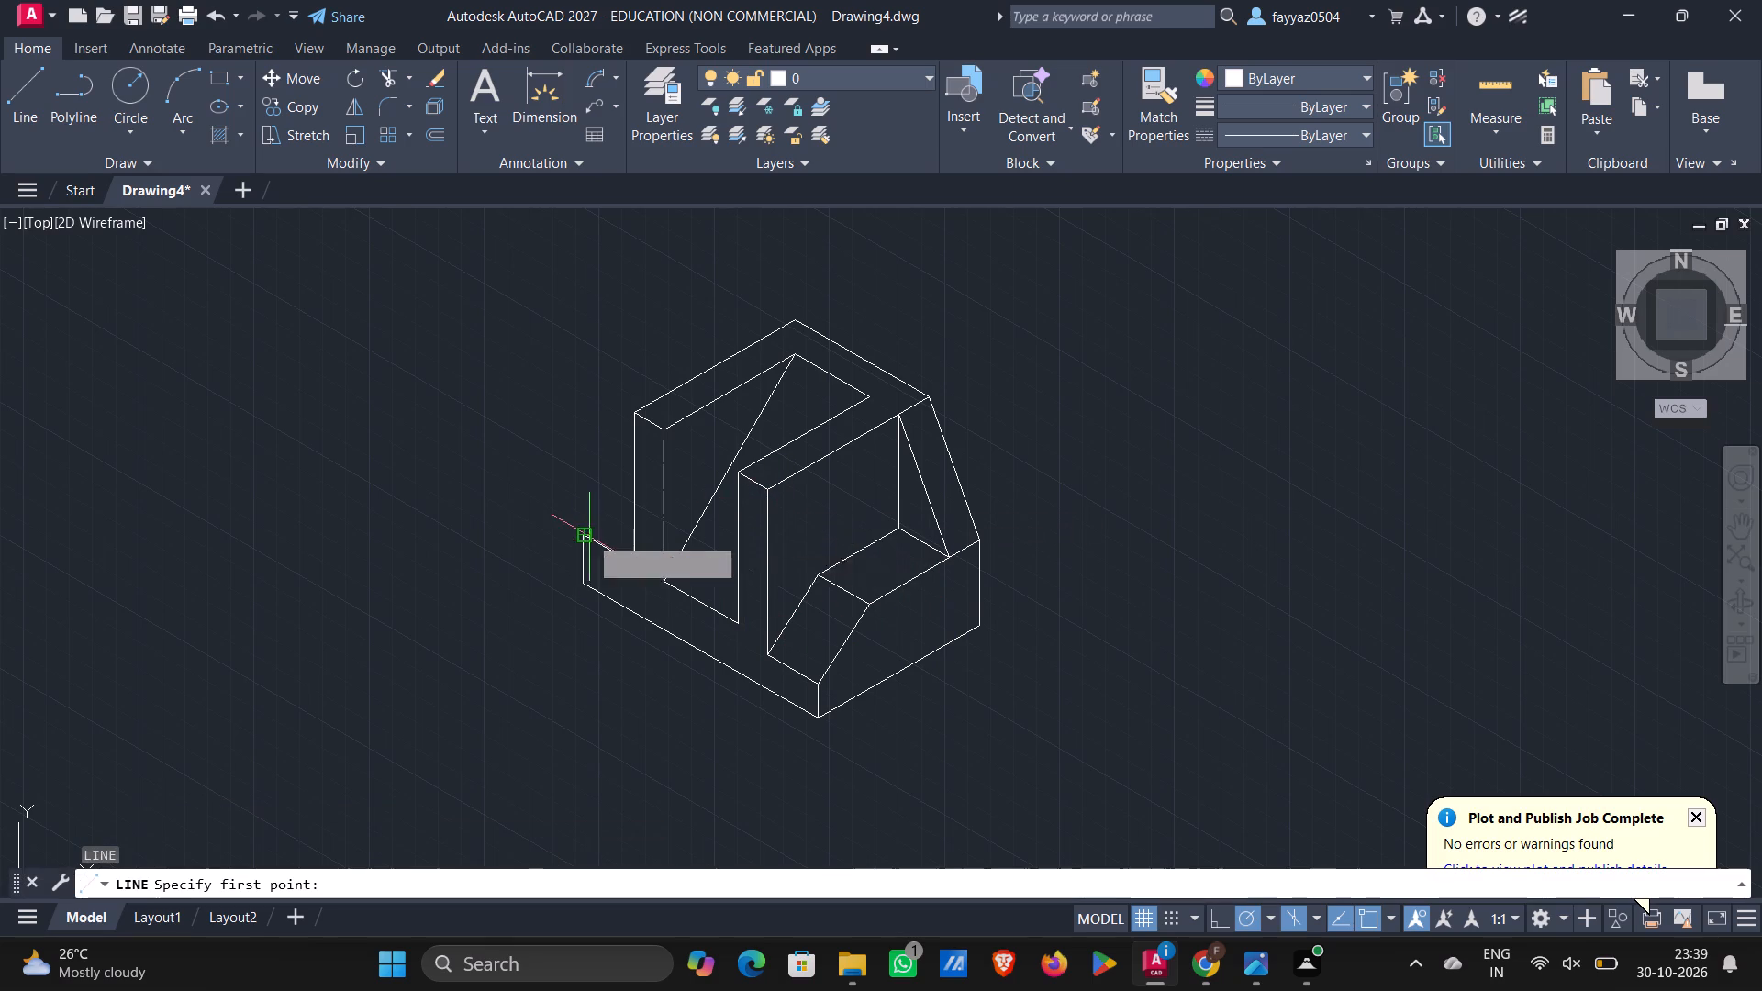
left_click(585, 541)
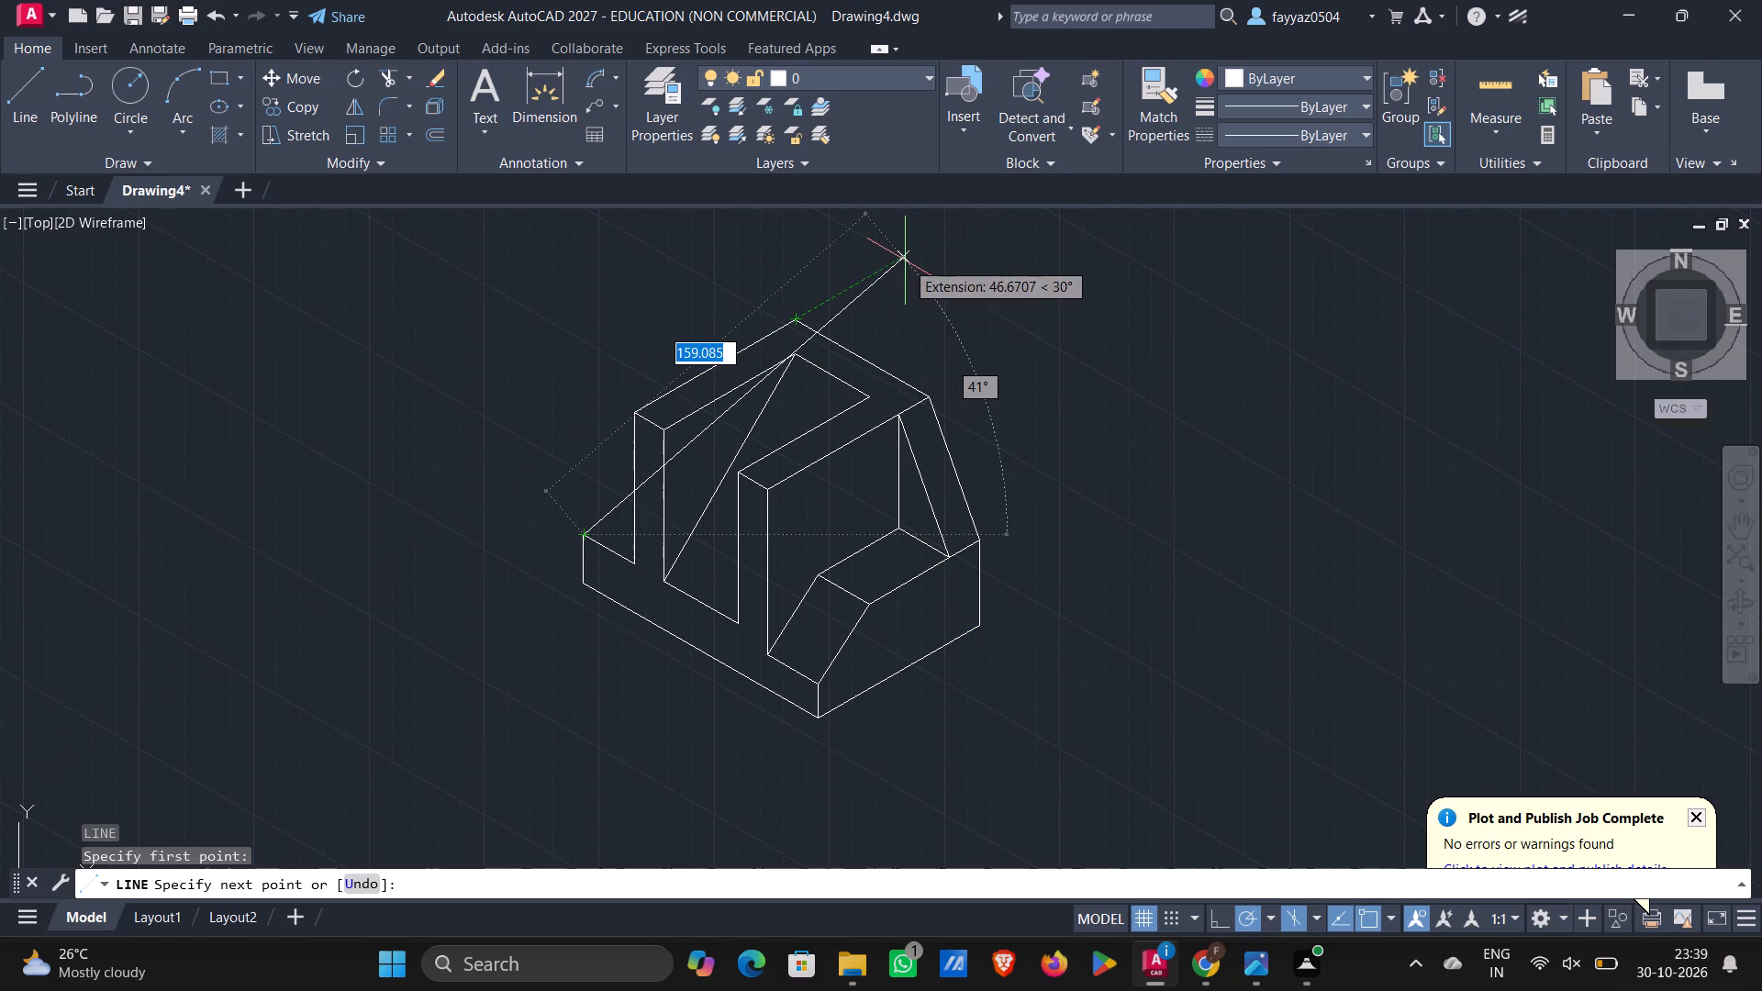
scroll(905, 261, "down", 1)
middle_click_drag(883, 324, 733, 418)
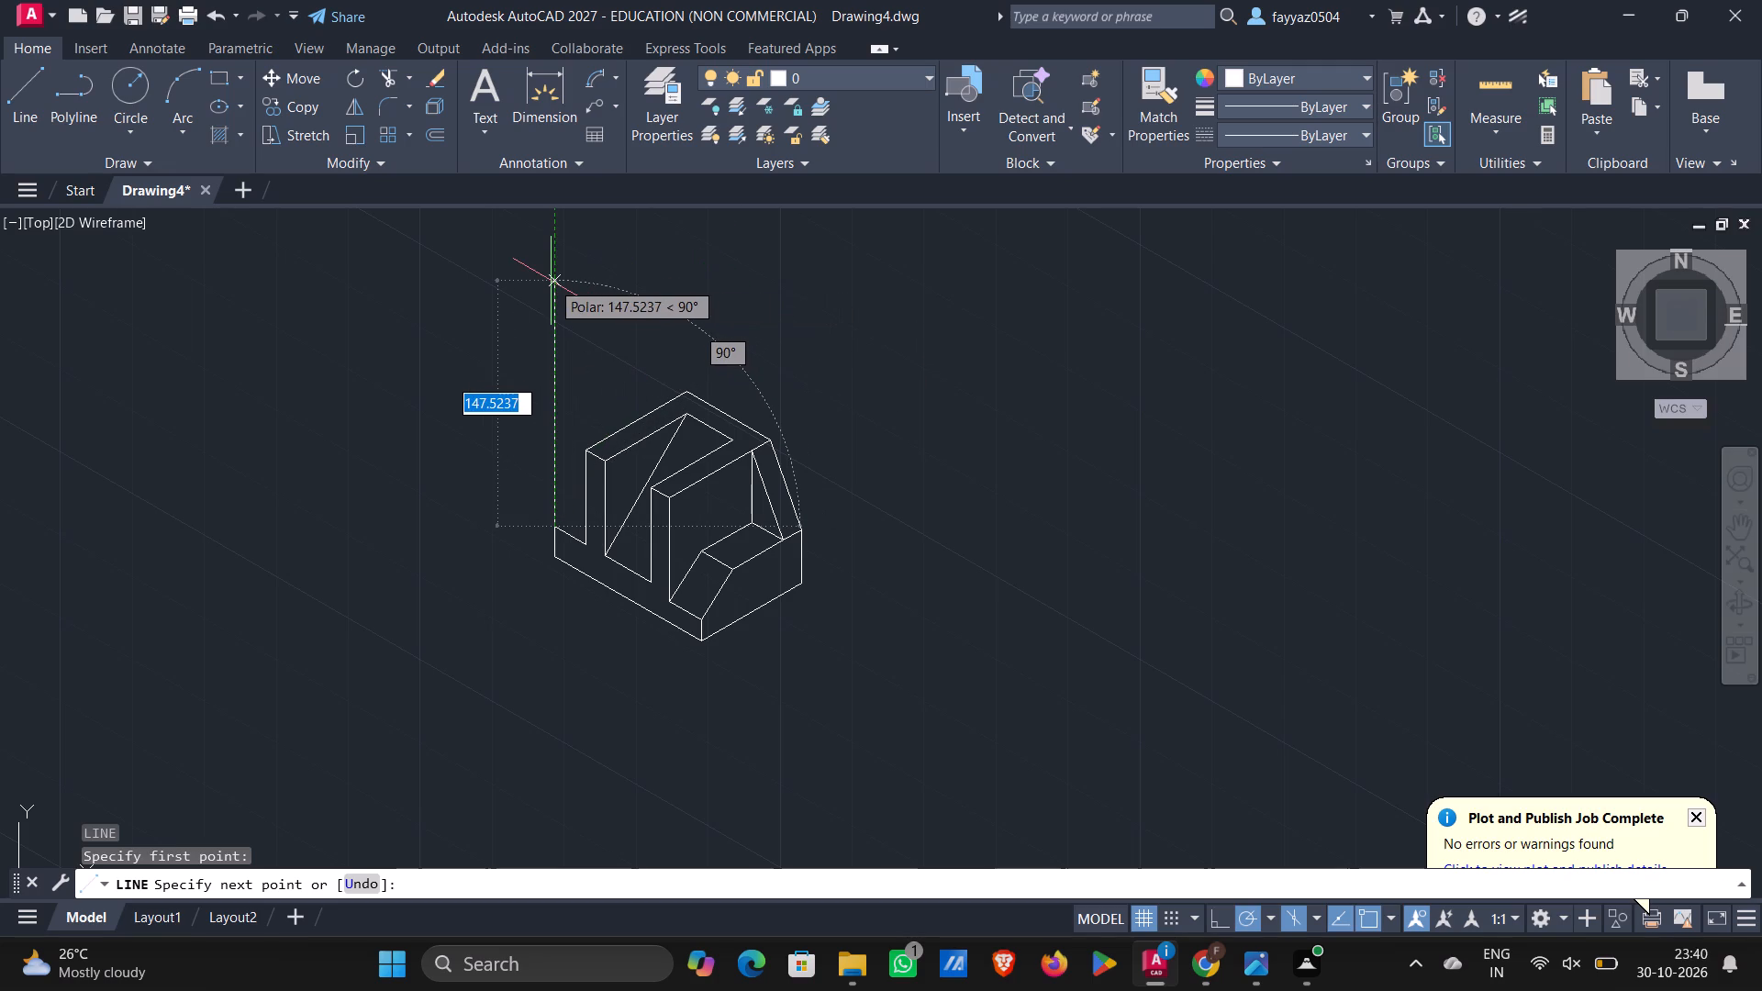
left_click(707, 275)
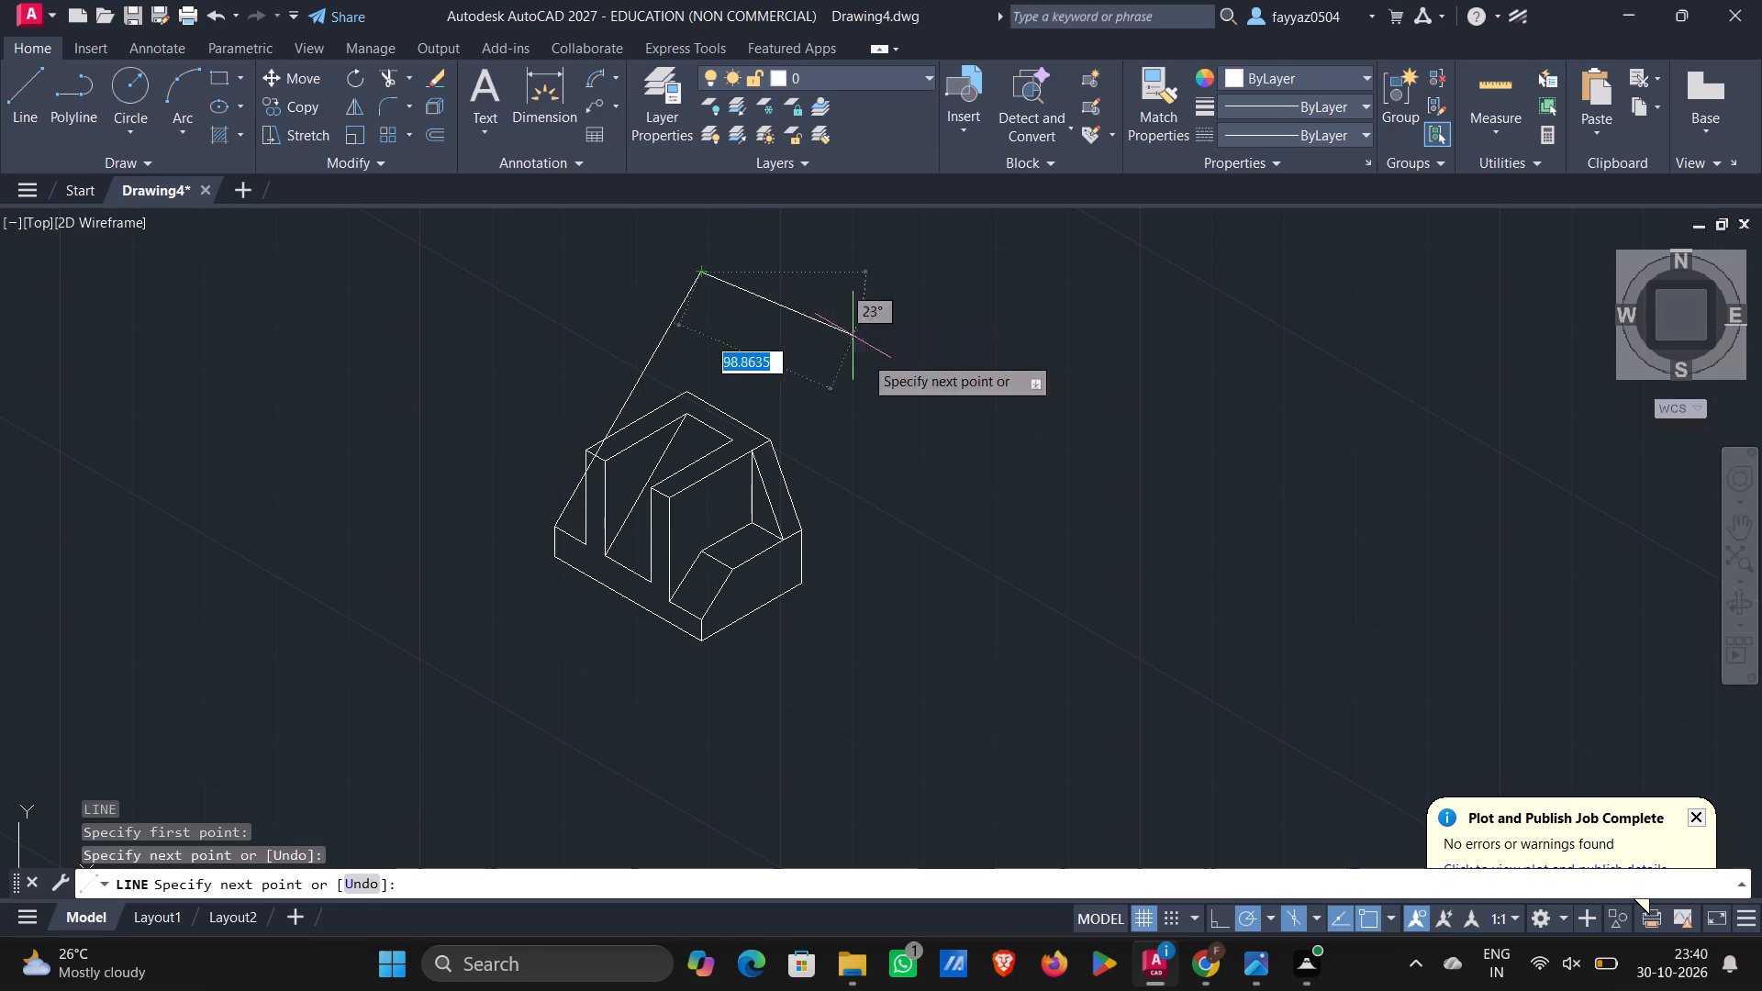
key("Escape")
Trim the 60° line's parts above and behind the far arm, keeping only the piece from the base corner to the arm's outer vertical edge.
type("tr")
key("Return")
key("Return")
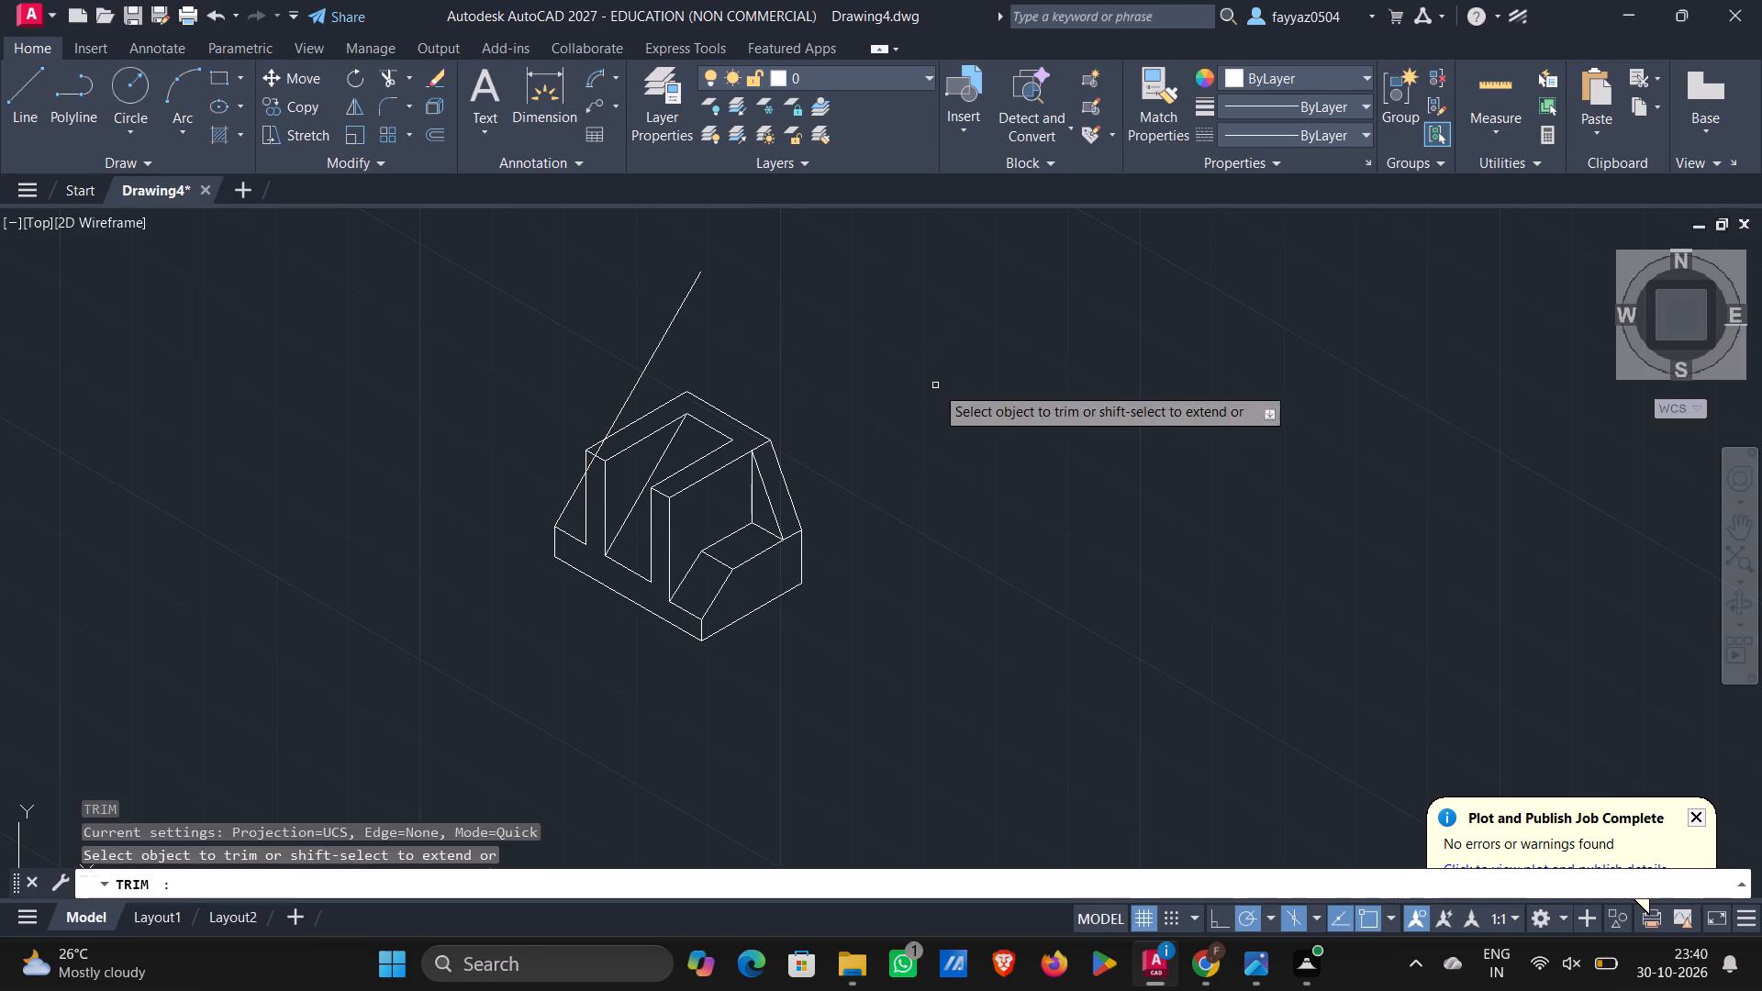
left_click(686, 306)
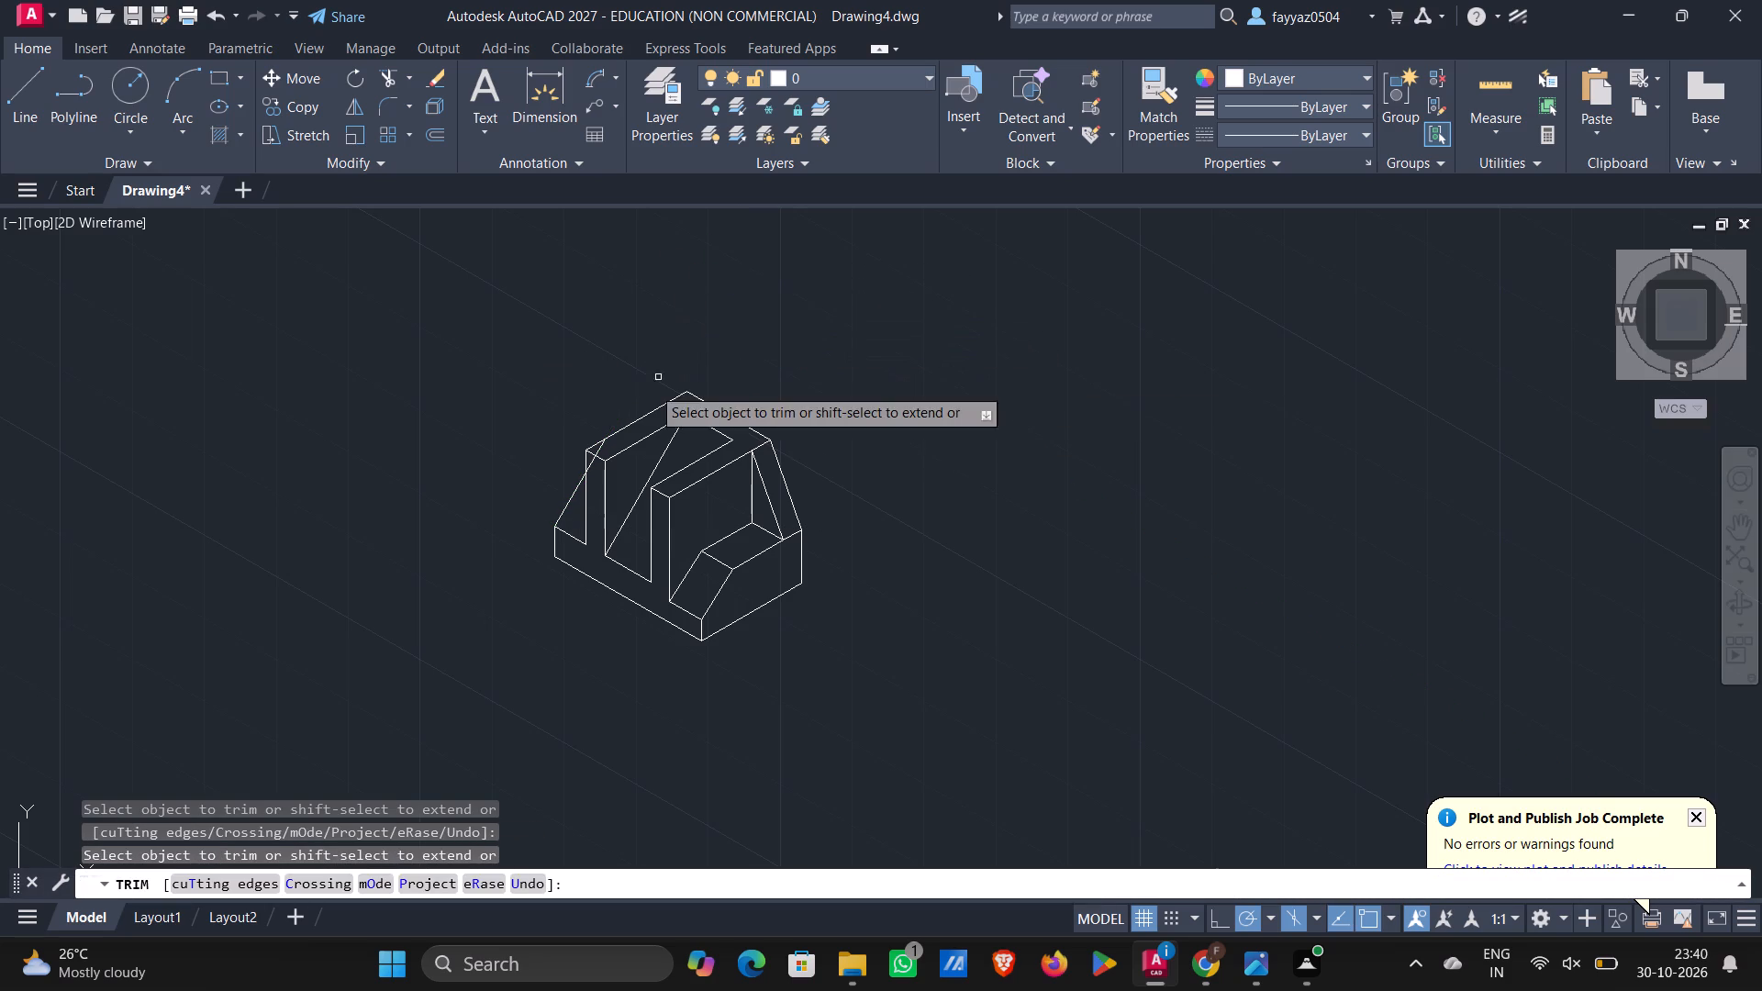
scroll(630, 405, "up", 5)
left_click(429, 675)
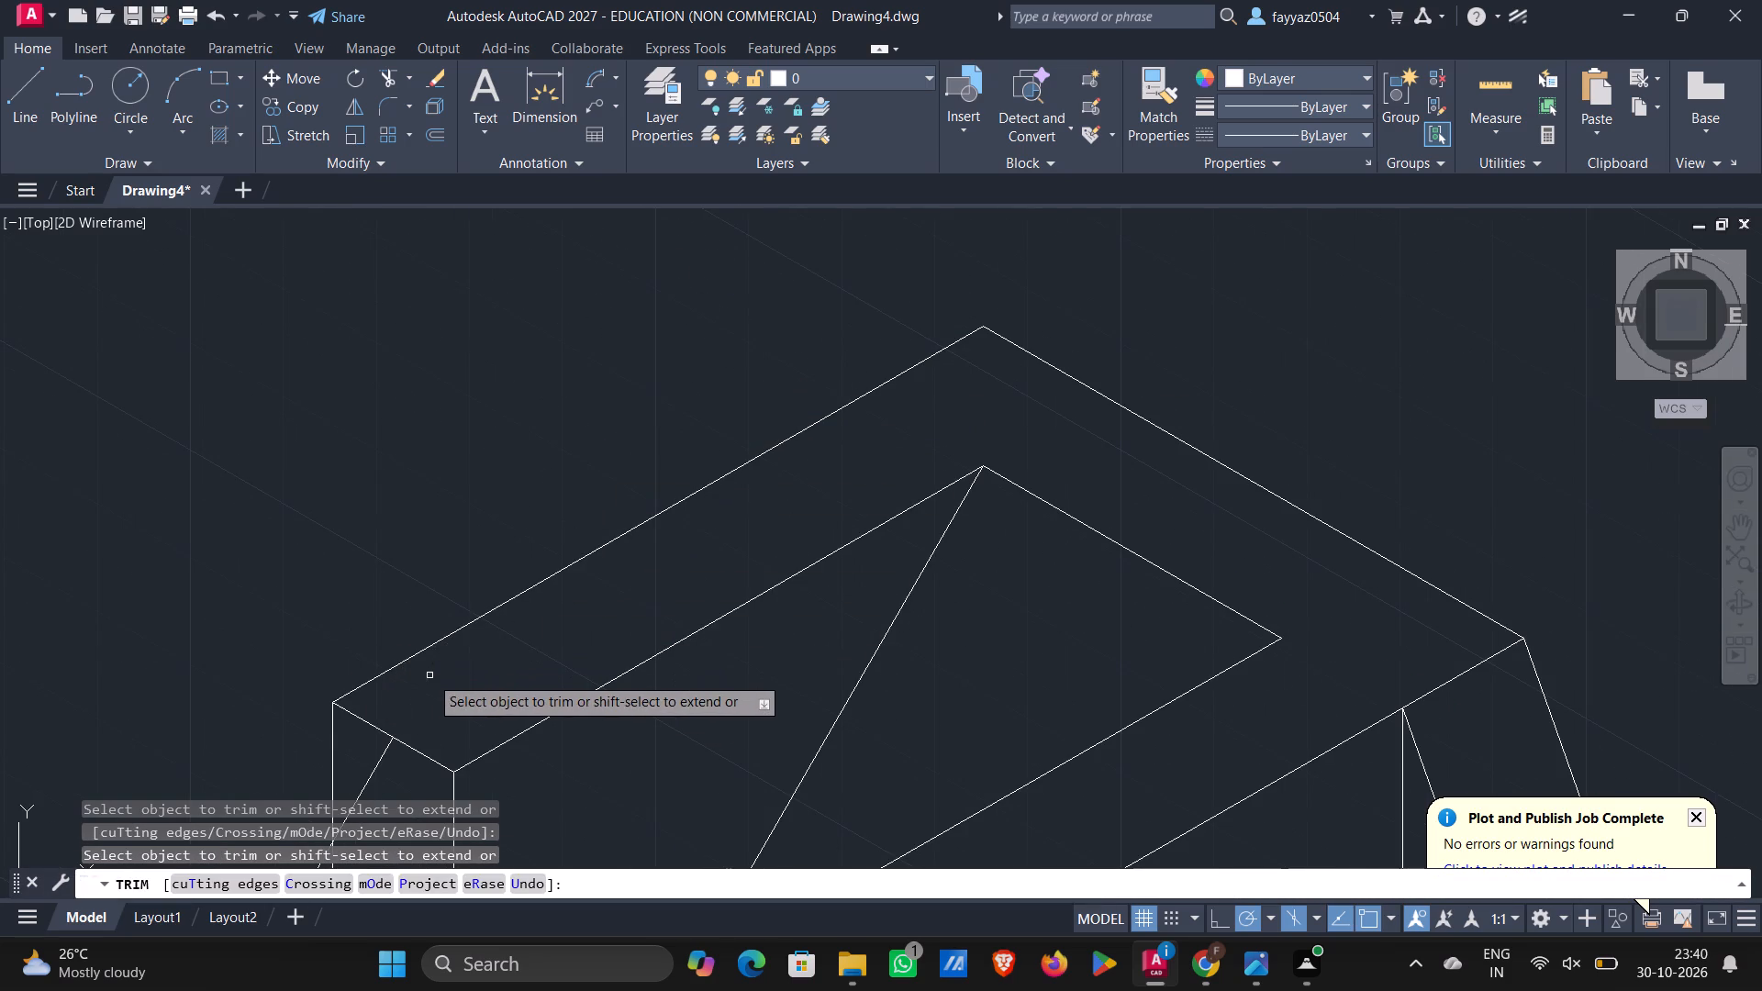
left_click(369, 775)
scroll(387, 555, "down", 2)
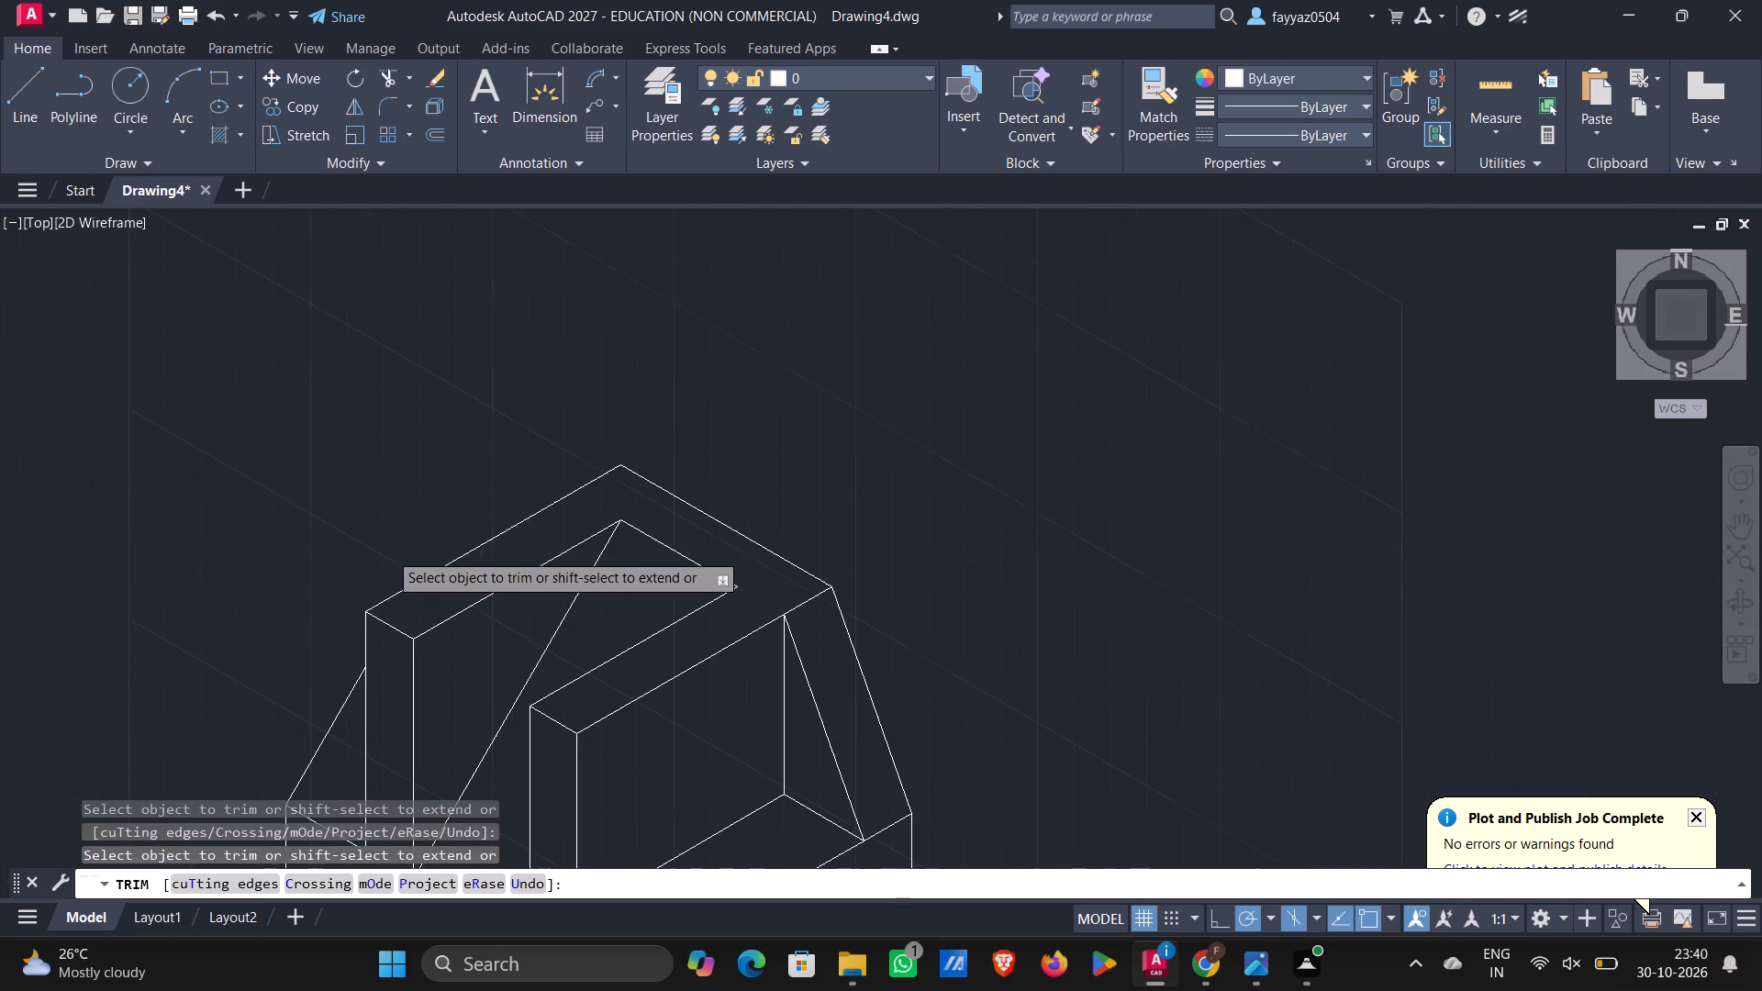
scroll(523, 544, "down", 2)
middle_click_drag(828, 548, 1063, 480)
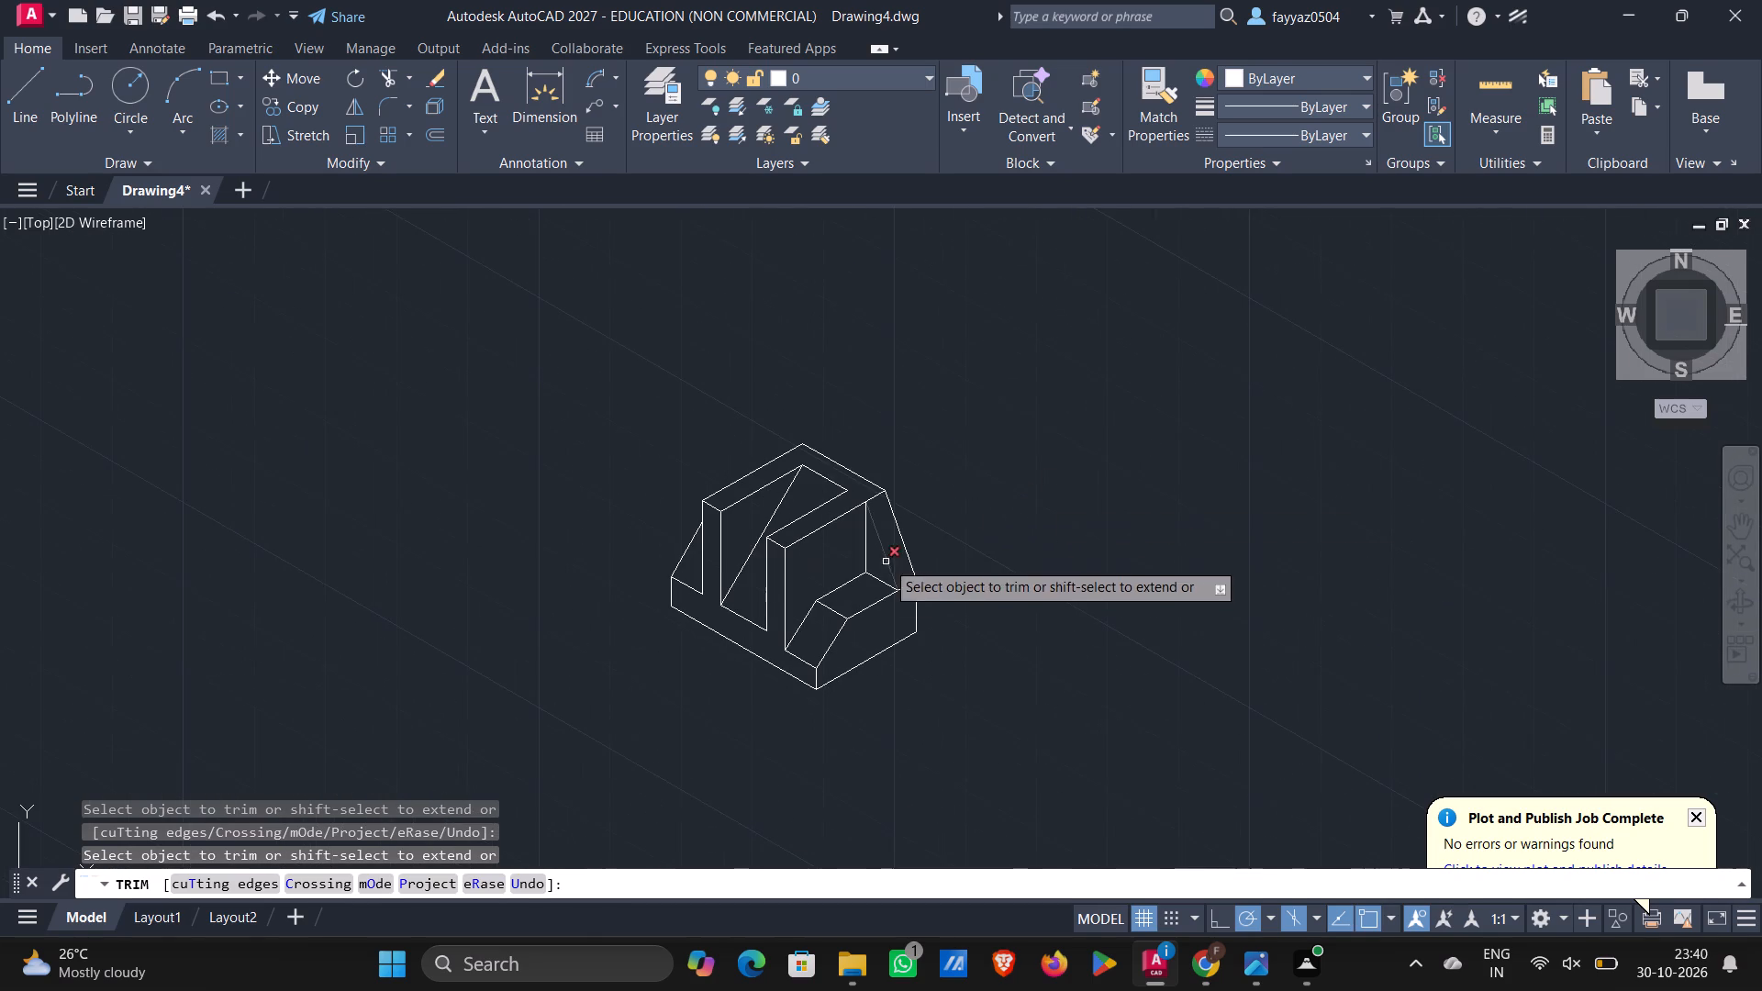
key("Escape")
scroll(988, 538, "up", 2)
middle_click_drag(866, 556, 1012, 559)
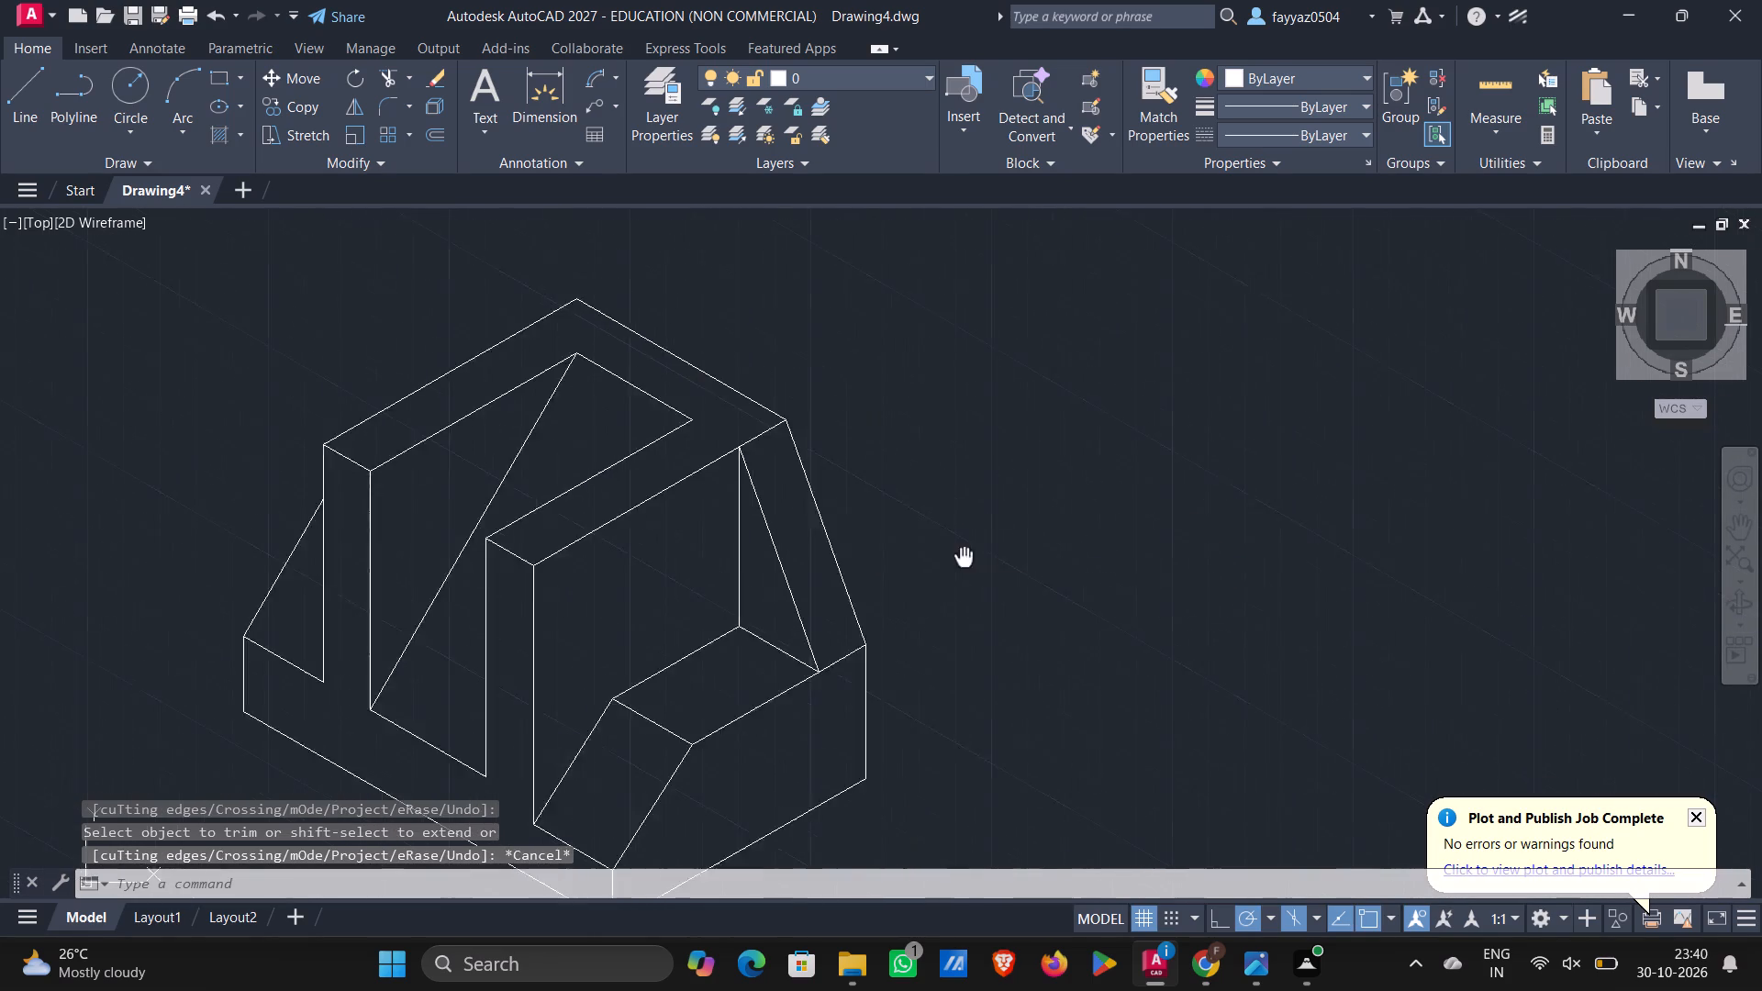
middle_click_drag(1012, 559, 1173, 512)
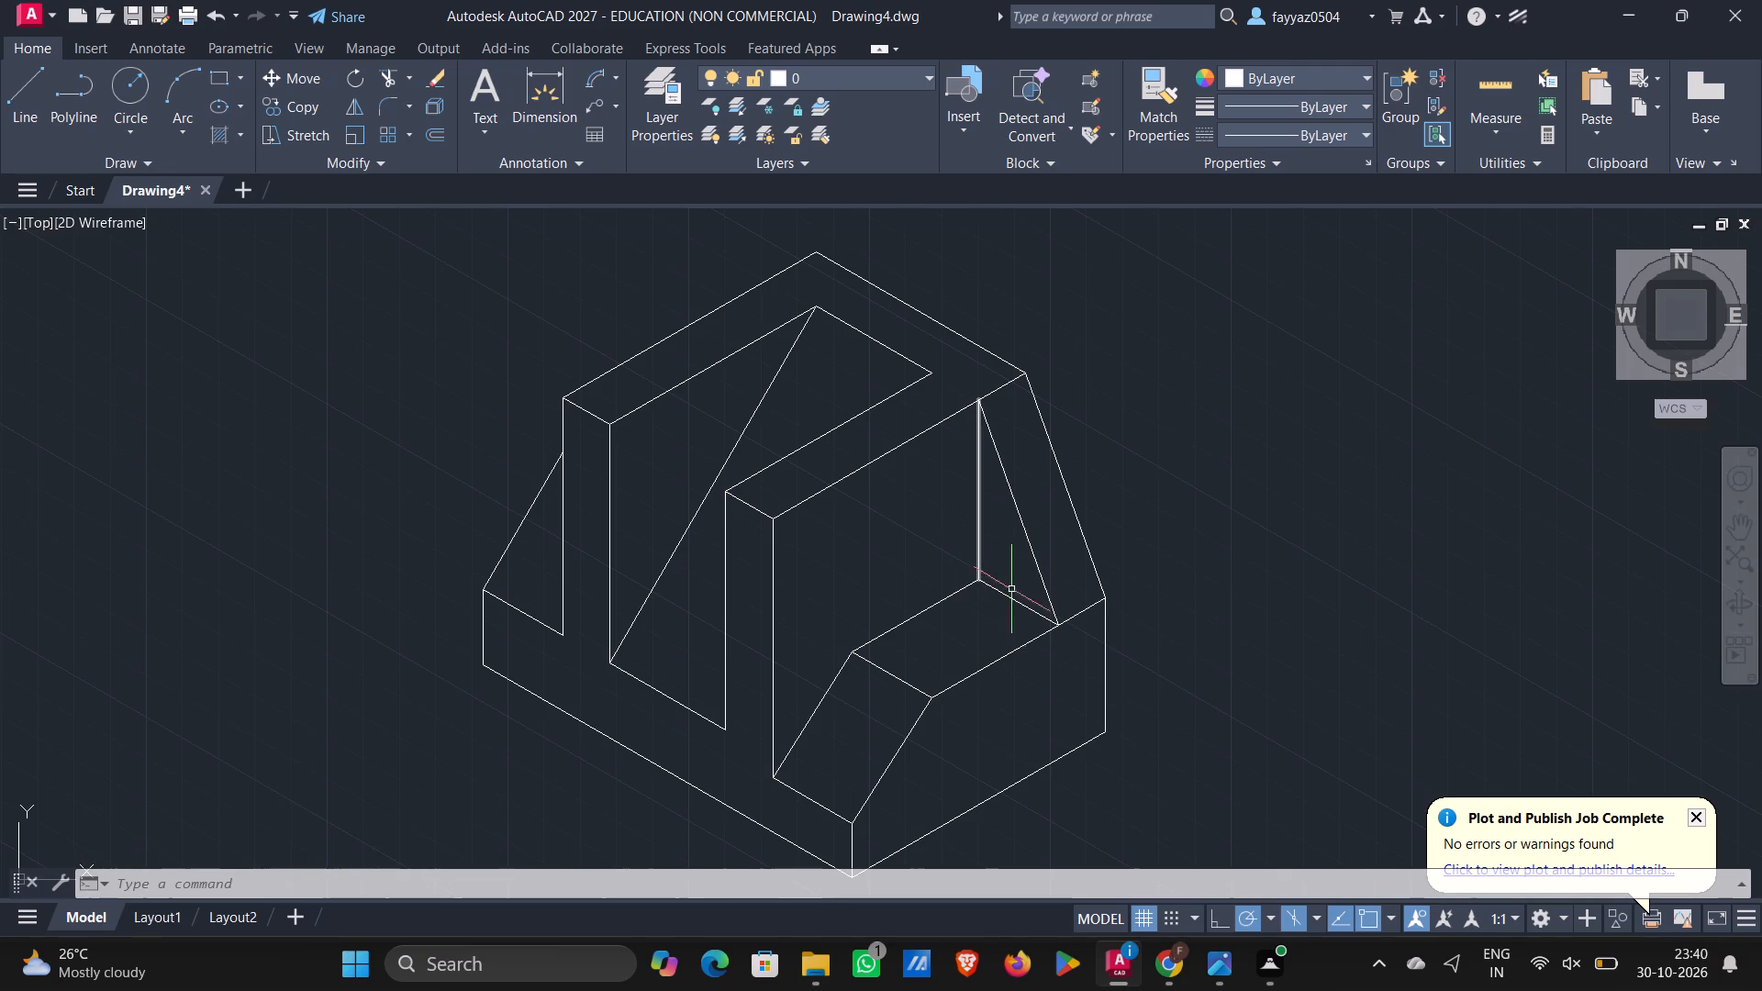
Add an aligned dimension to the base's shorter bottom edge, below the sloped block's side, placed outside the part.
middle_click_drag(1121, 629, 1106, 573)
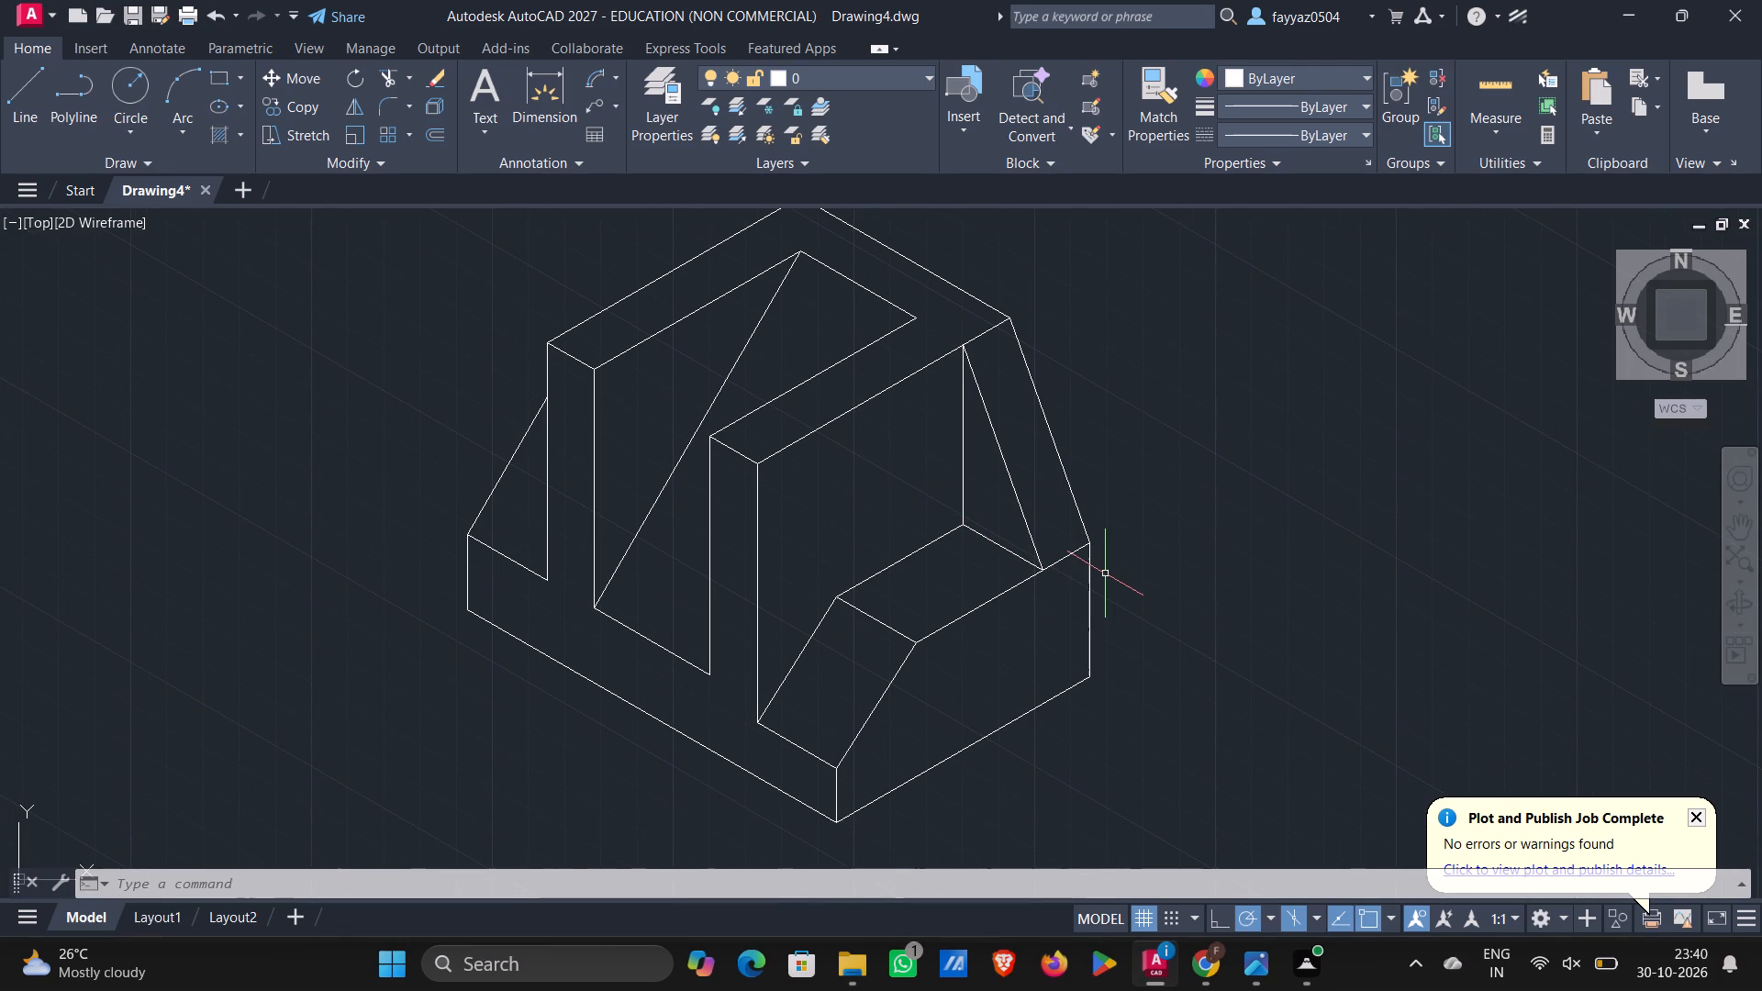
type("dal")
key("Return")
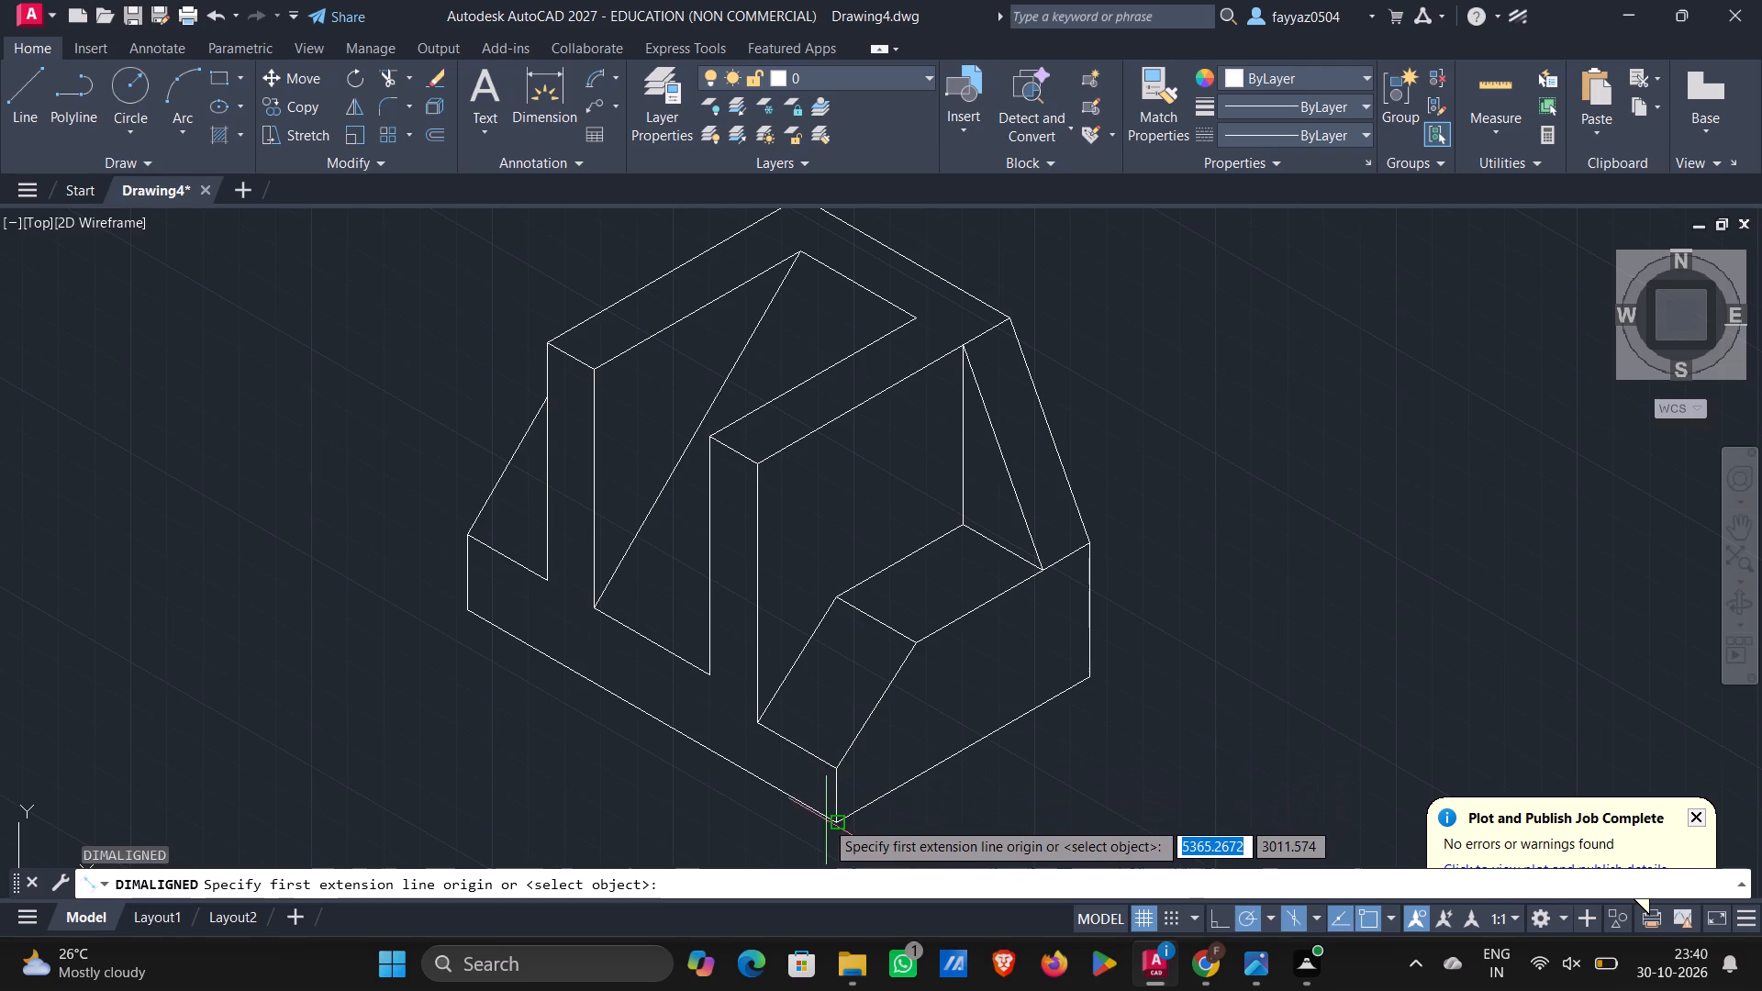
left_click(834, 821)
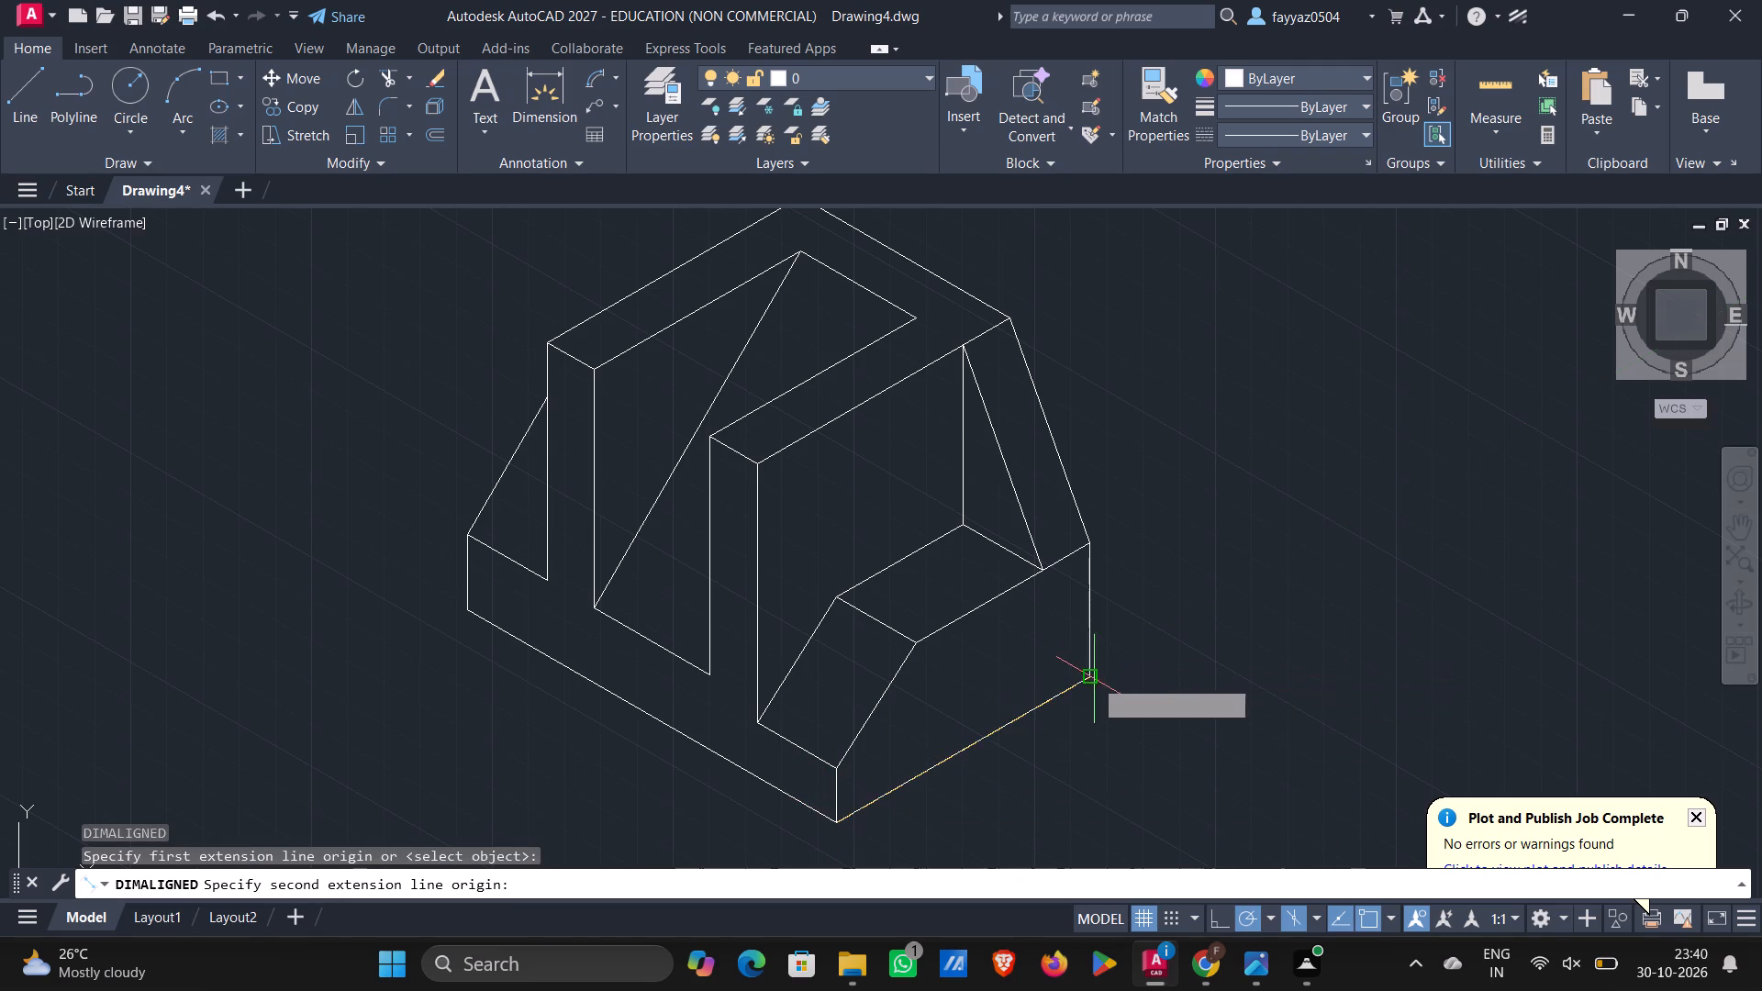
left_click(1092, 680)
left_click(1171, 772)
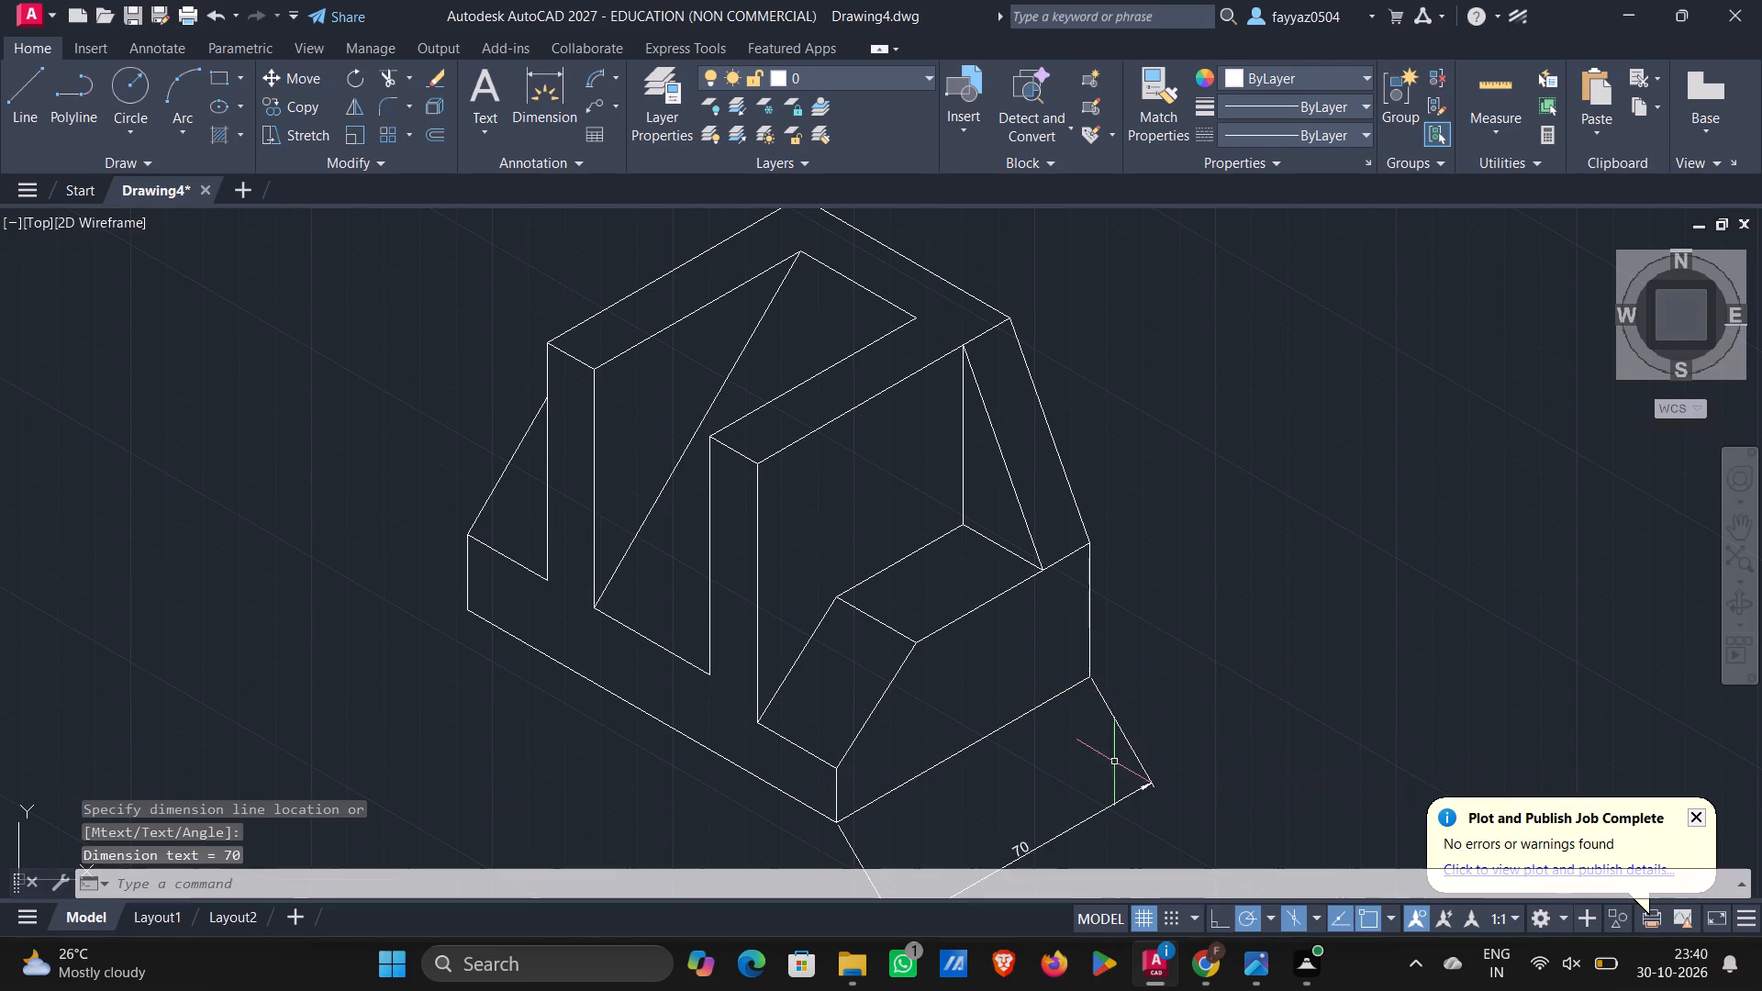
Add an aligned dimension to the base's long bottom edge below the slotted wall, placed clear outside the part.
scroll(726, 728, "down", 1)
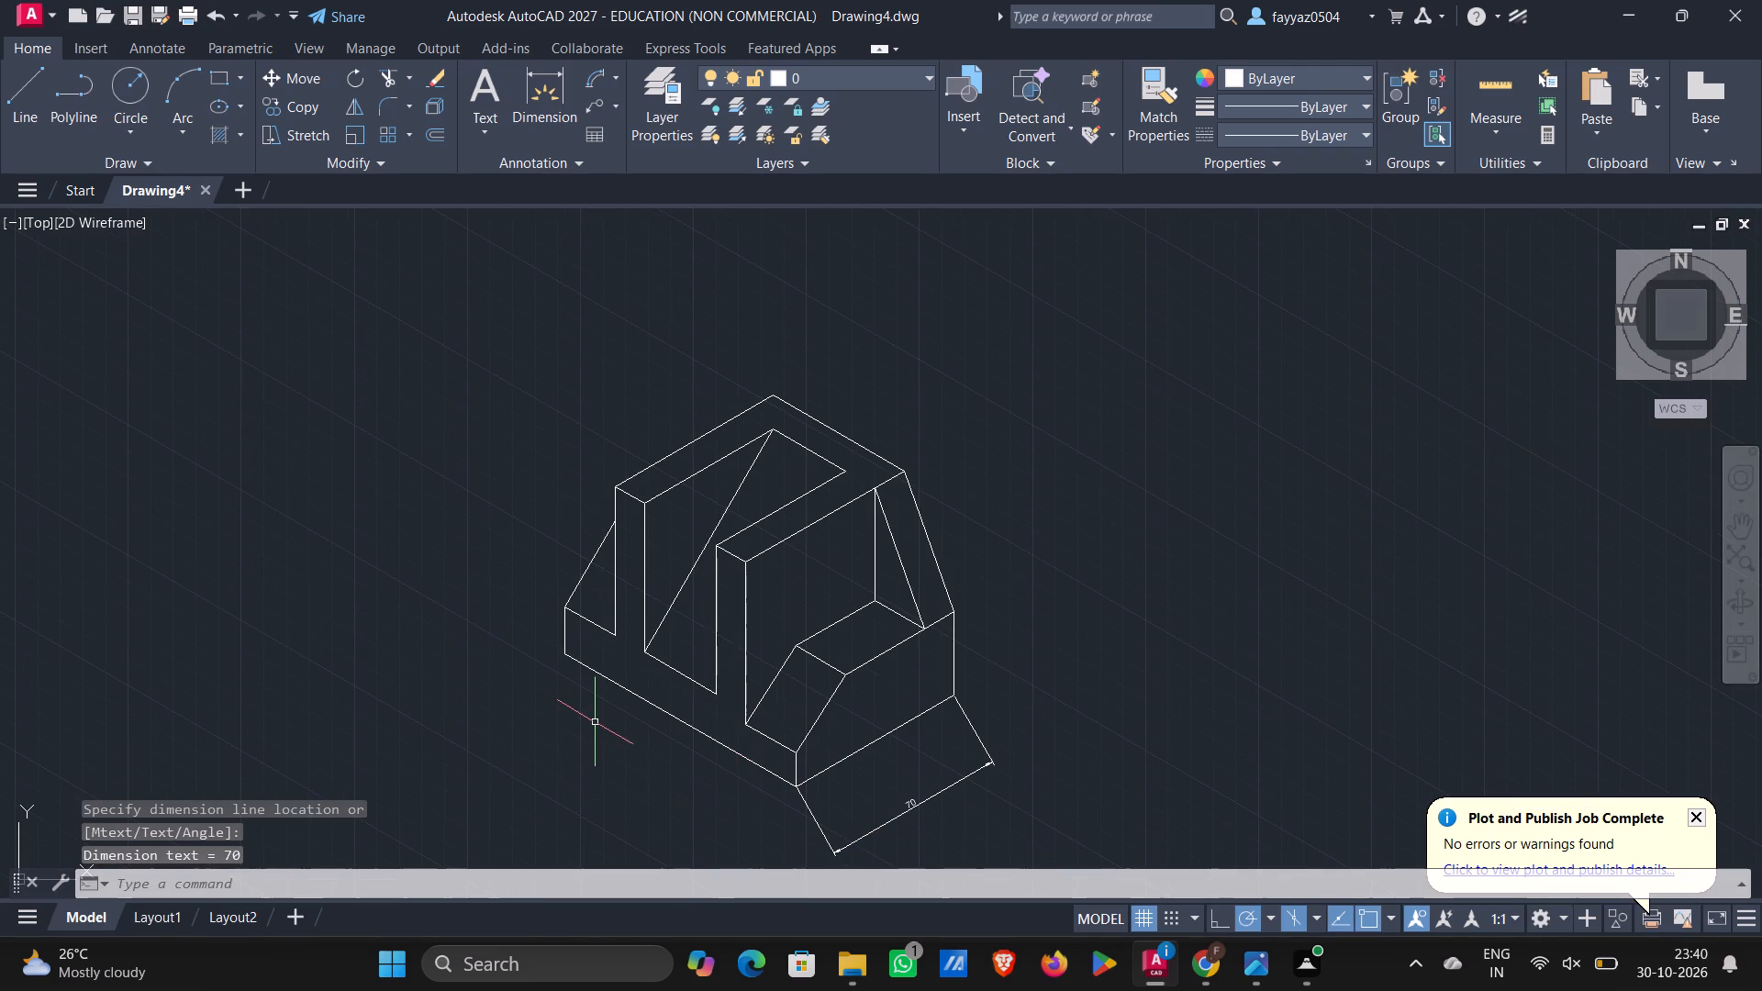
key("d")
key("a")
key("l")
key("Return")
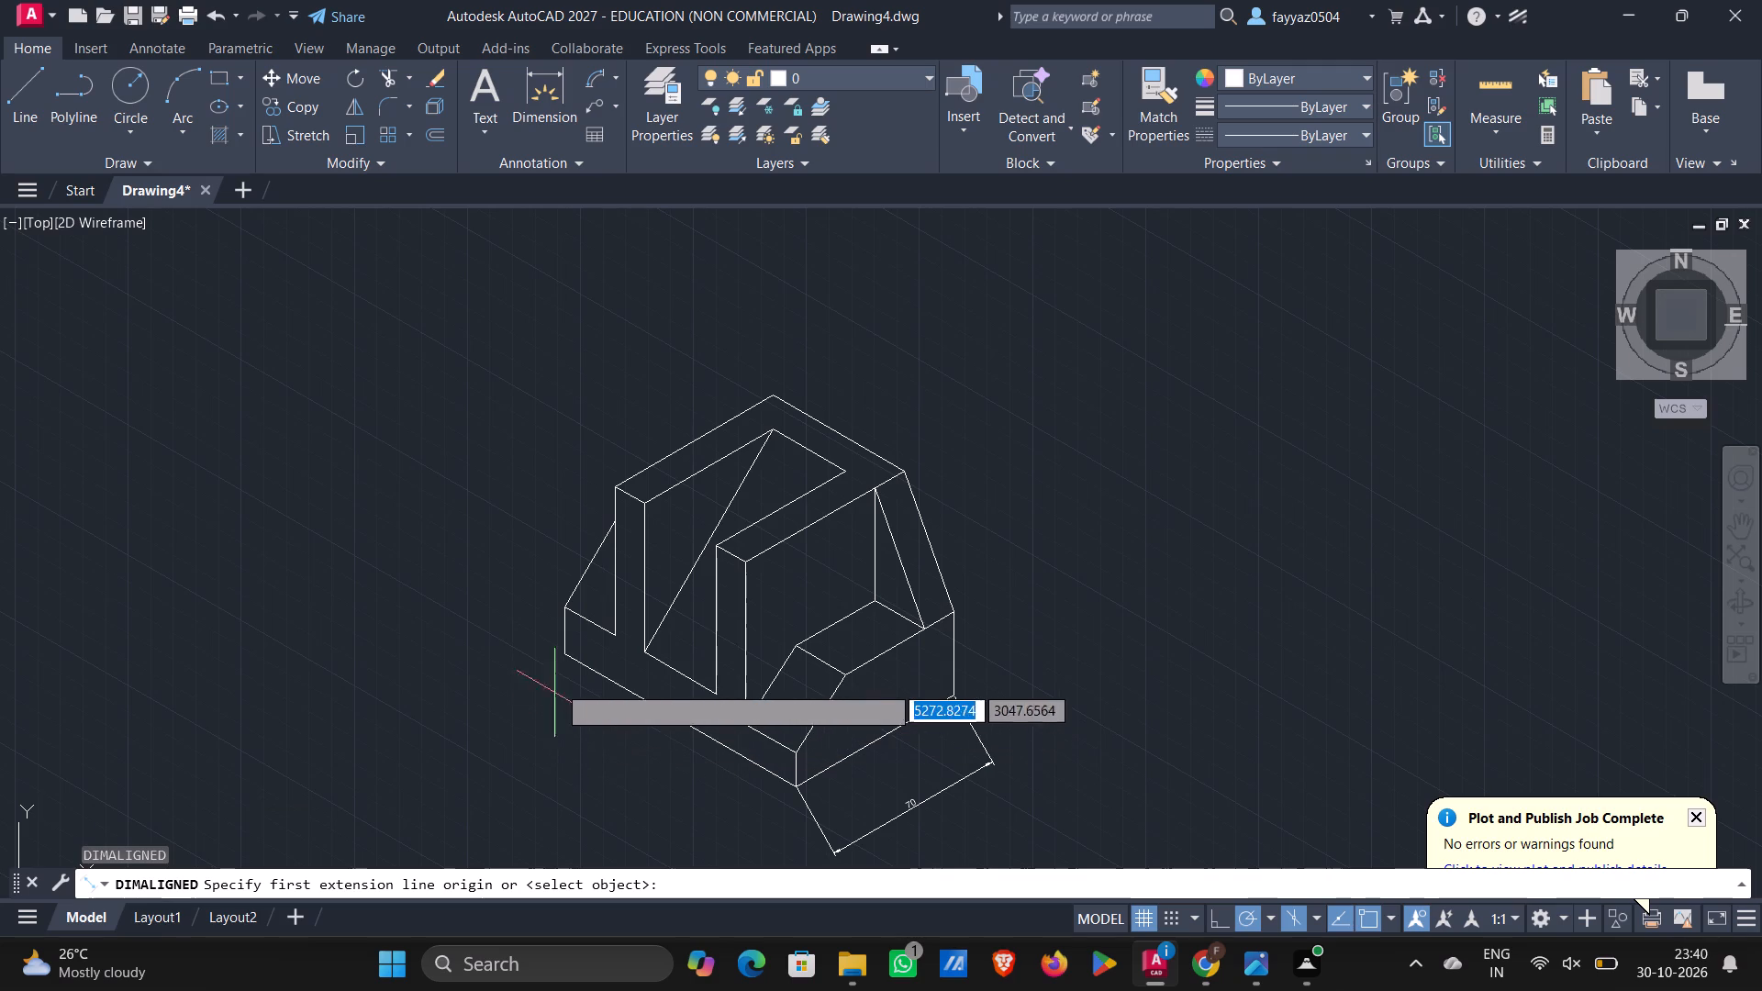
left_click(565, 651)
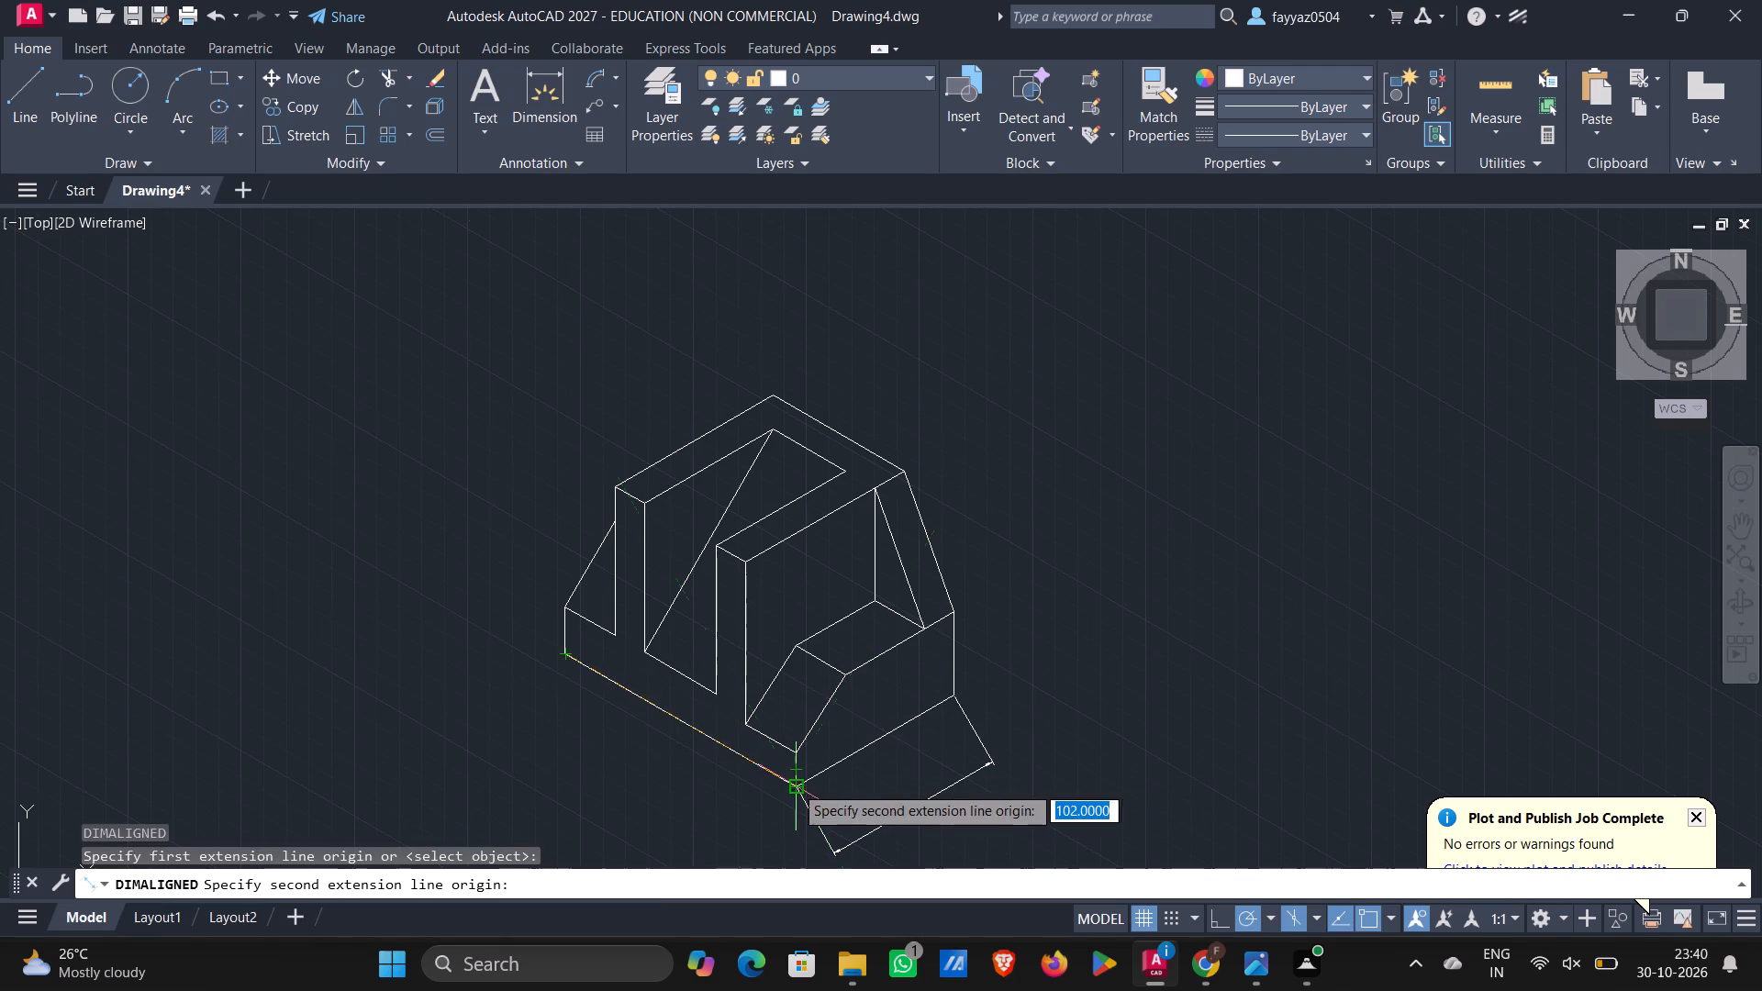
left_click(794, 785)
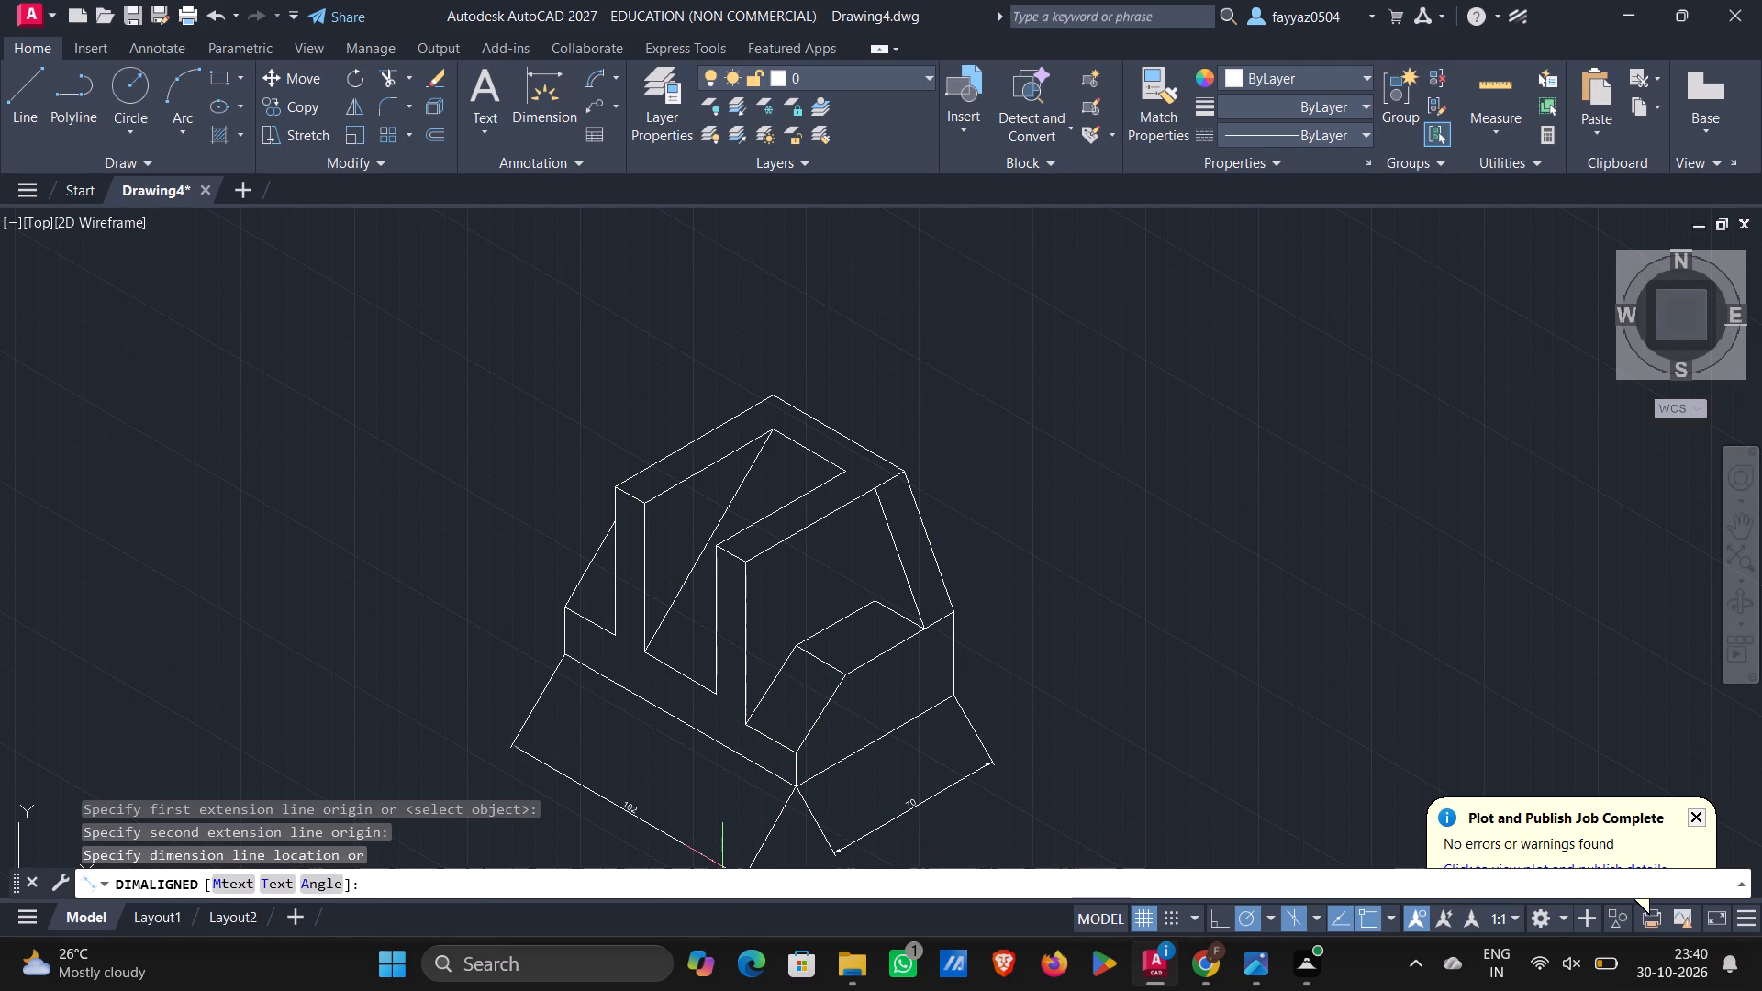
left_click(714, 875)
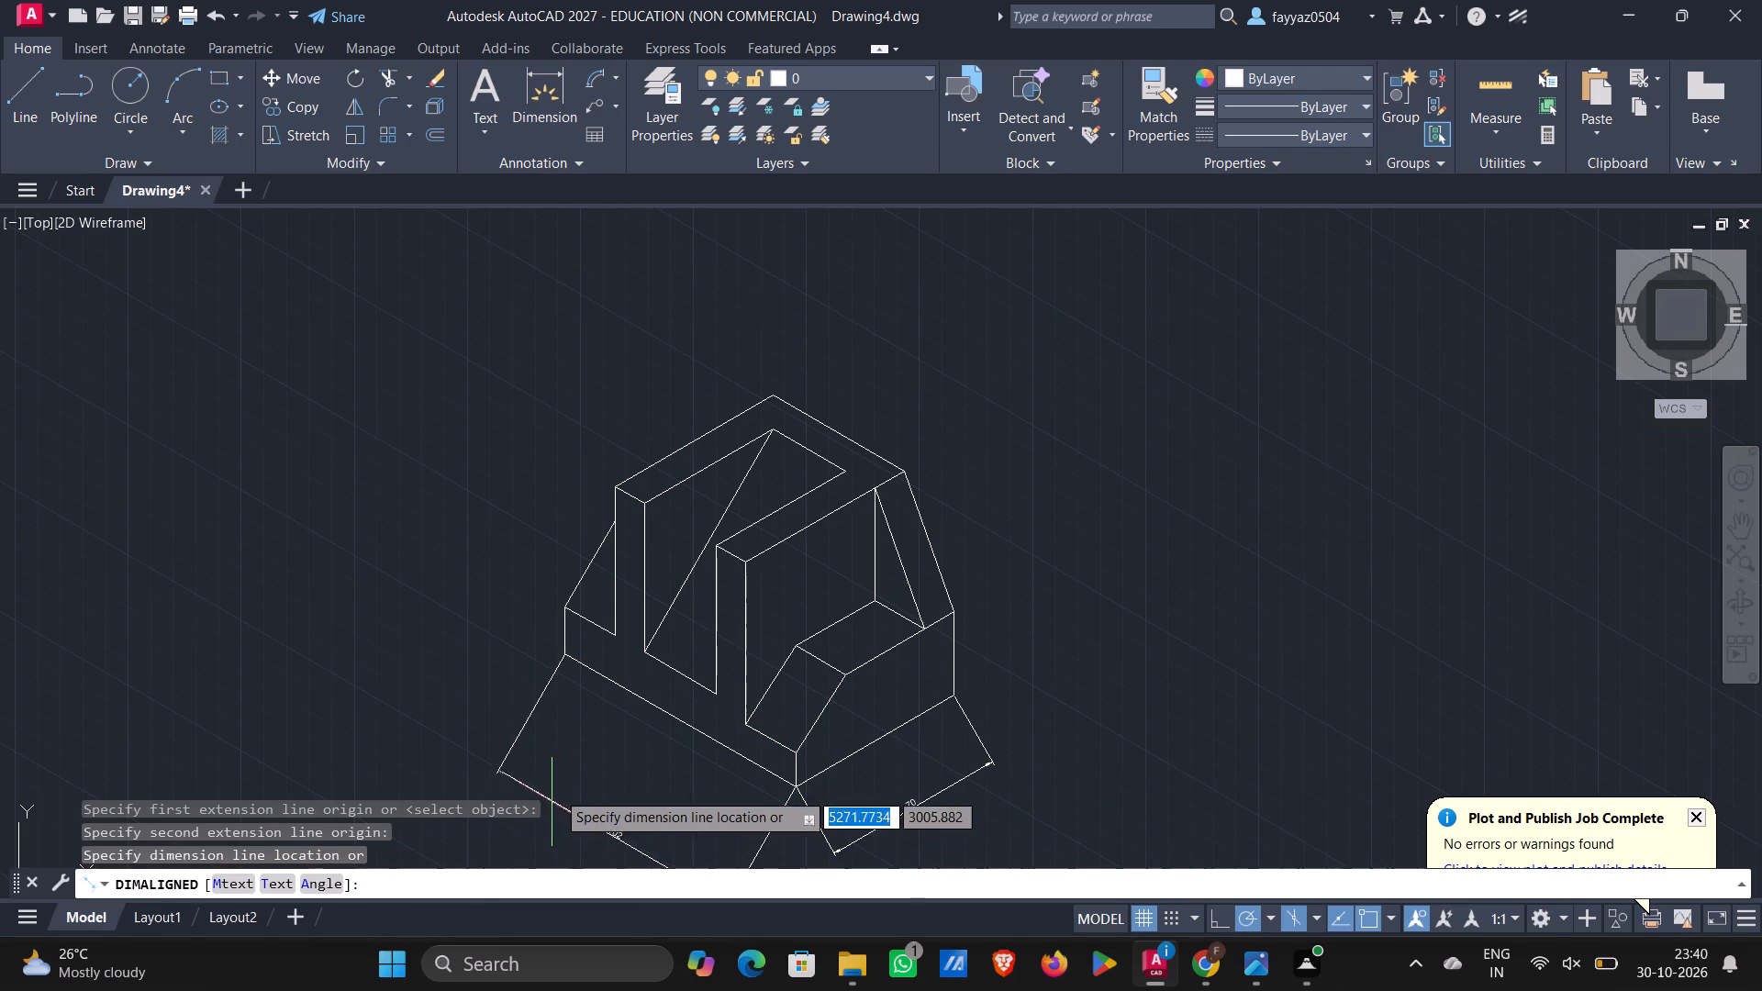
middle_click_drag(610, 785, 670, 573)
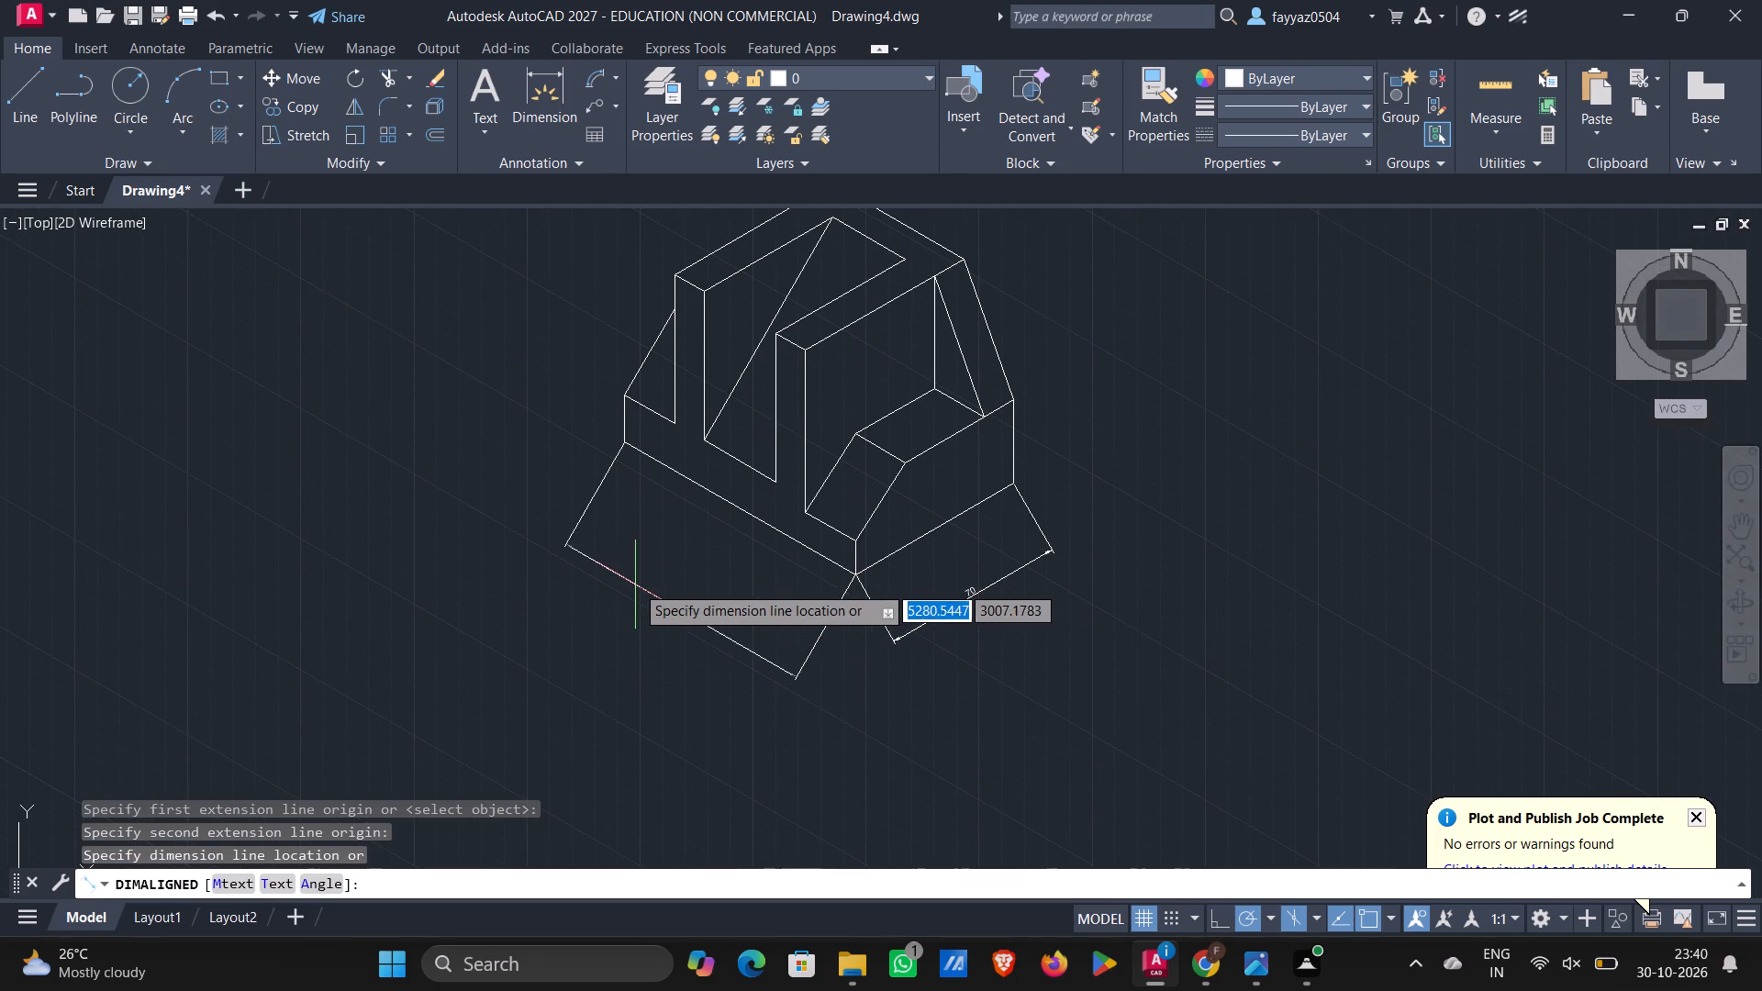
left_click(638, 579)
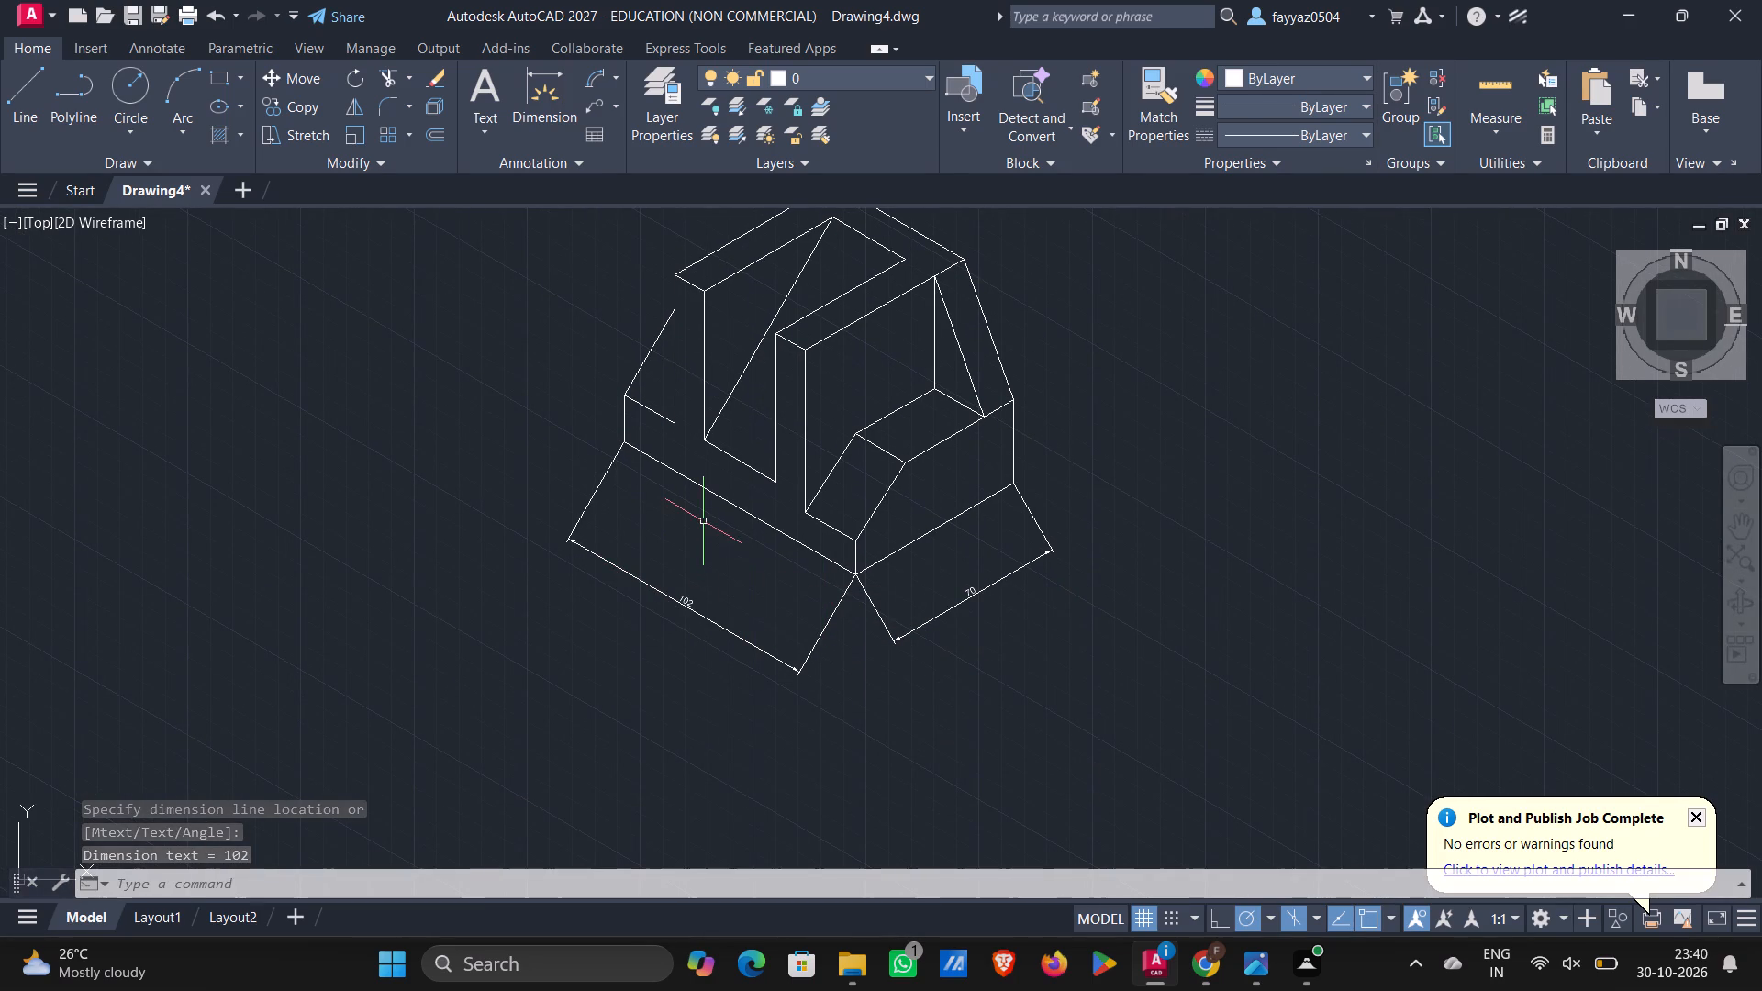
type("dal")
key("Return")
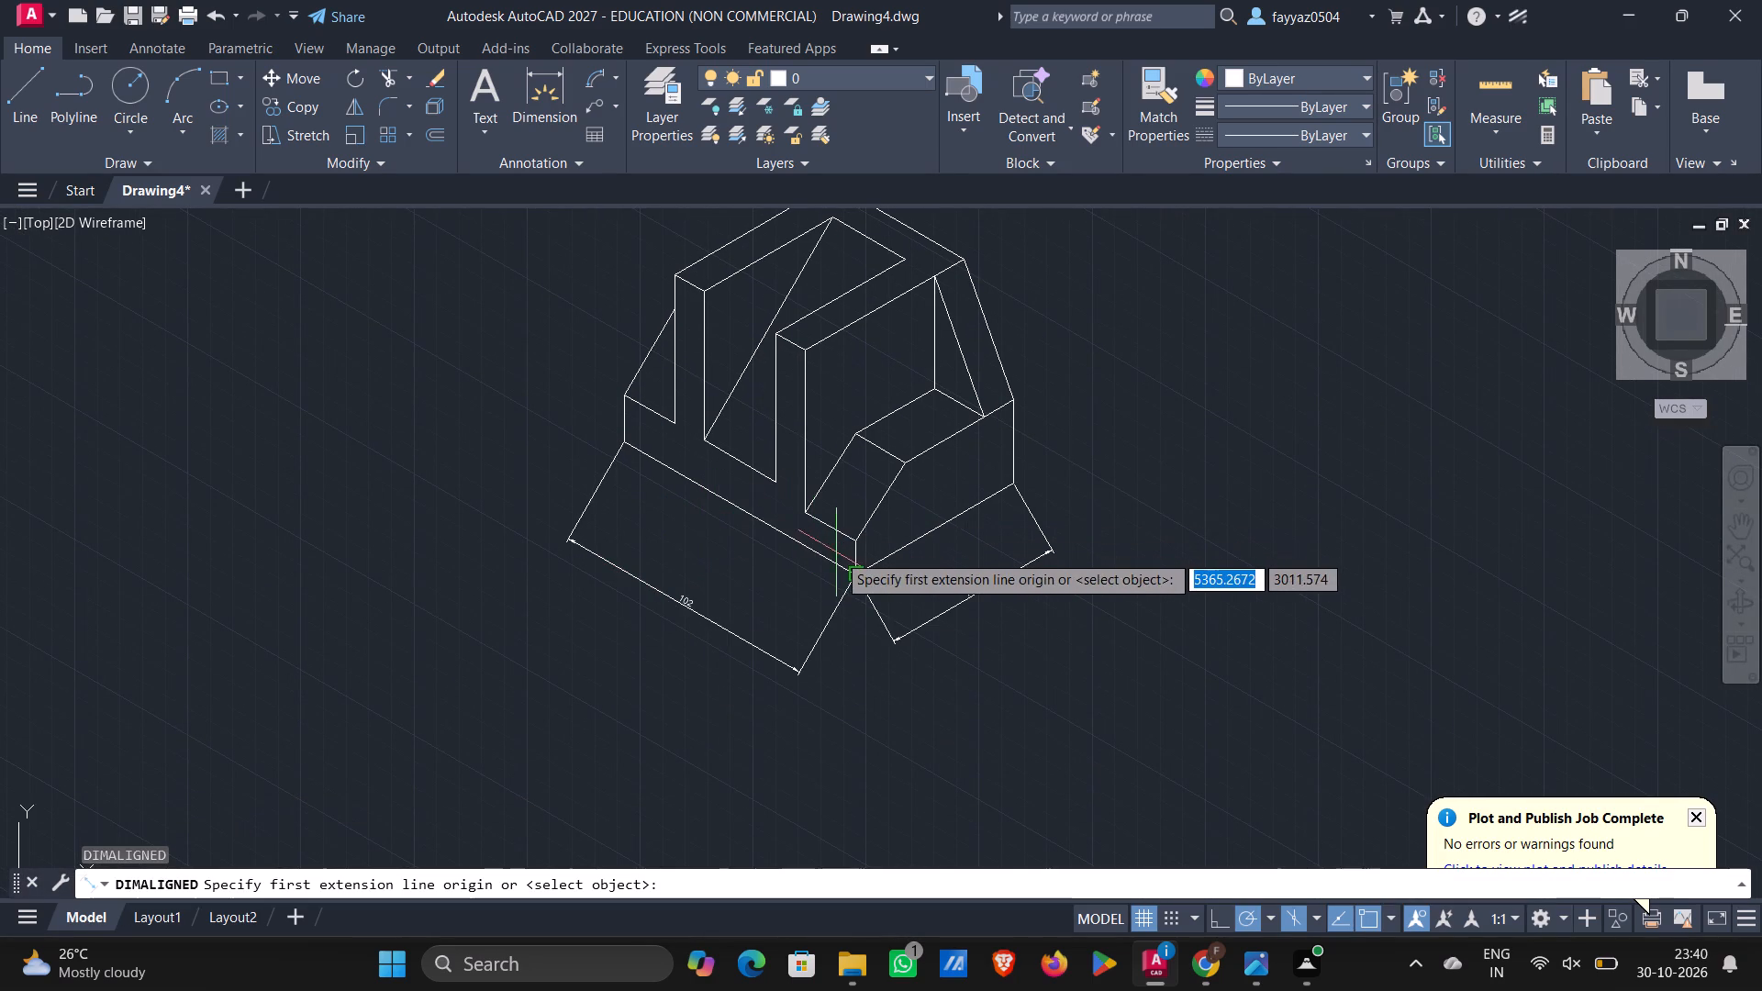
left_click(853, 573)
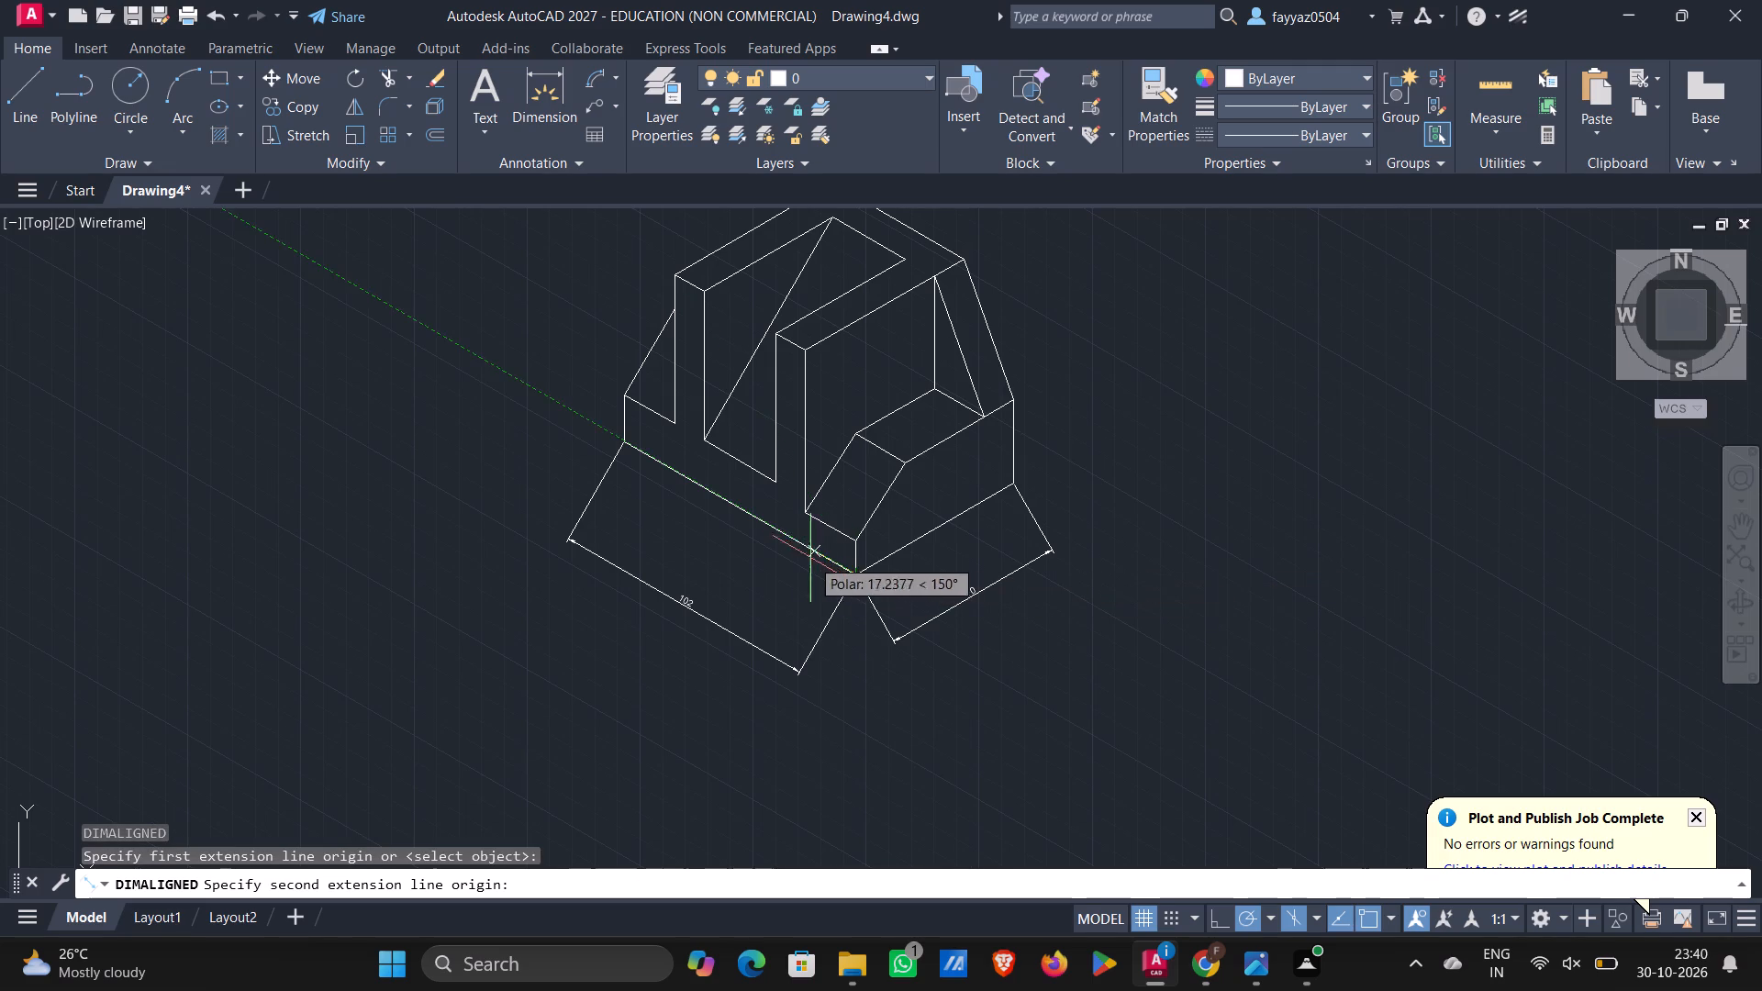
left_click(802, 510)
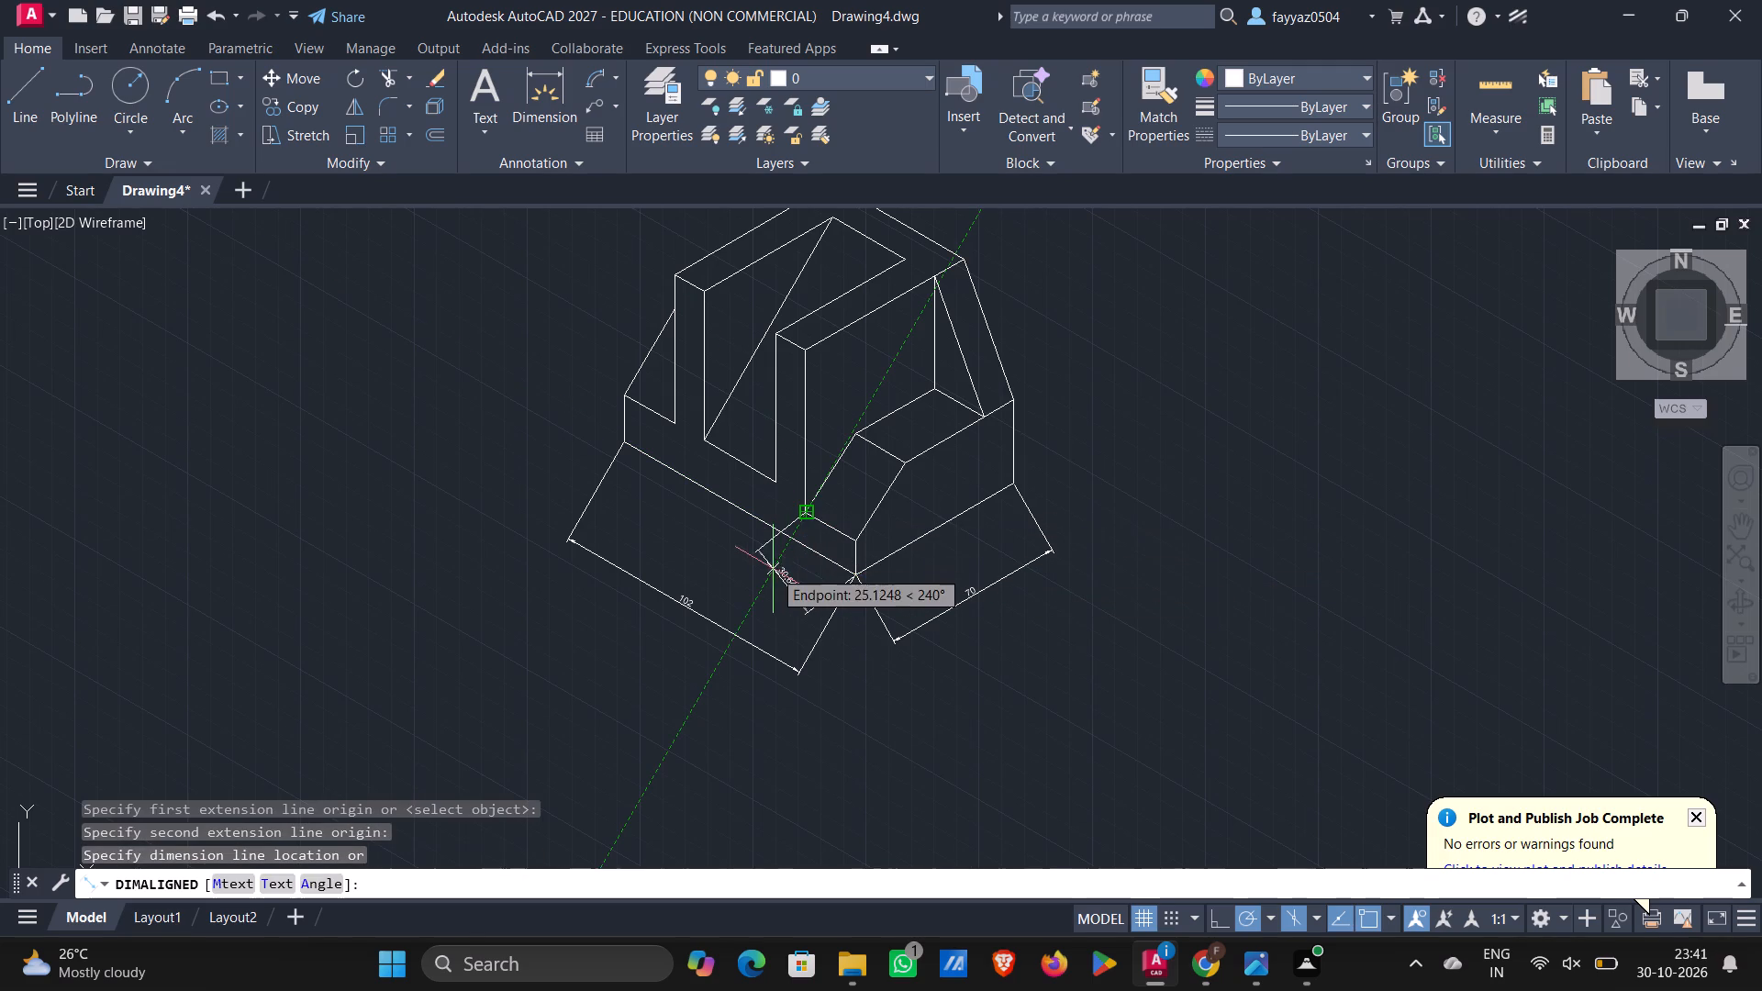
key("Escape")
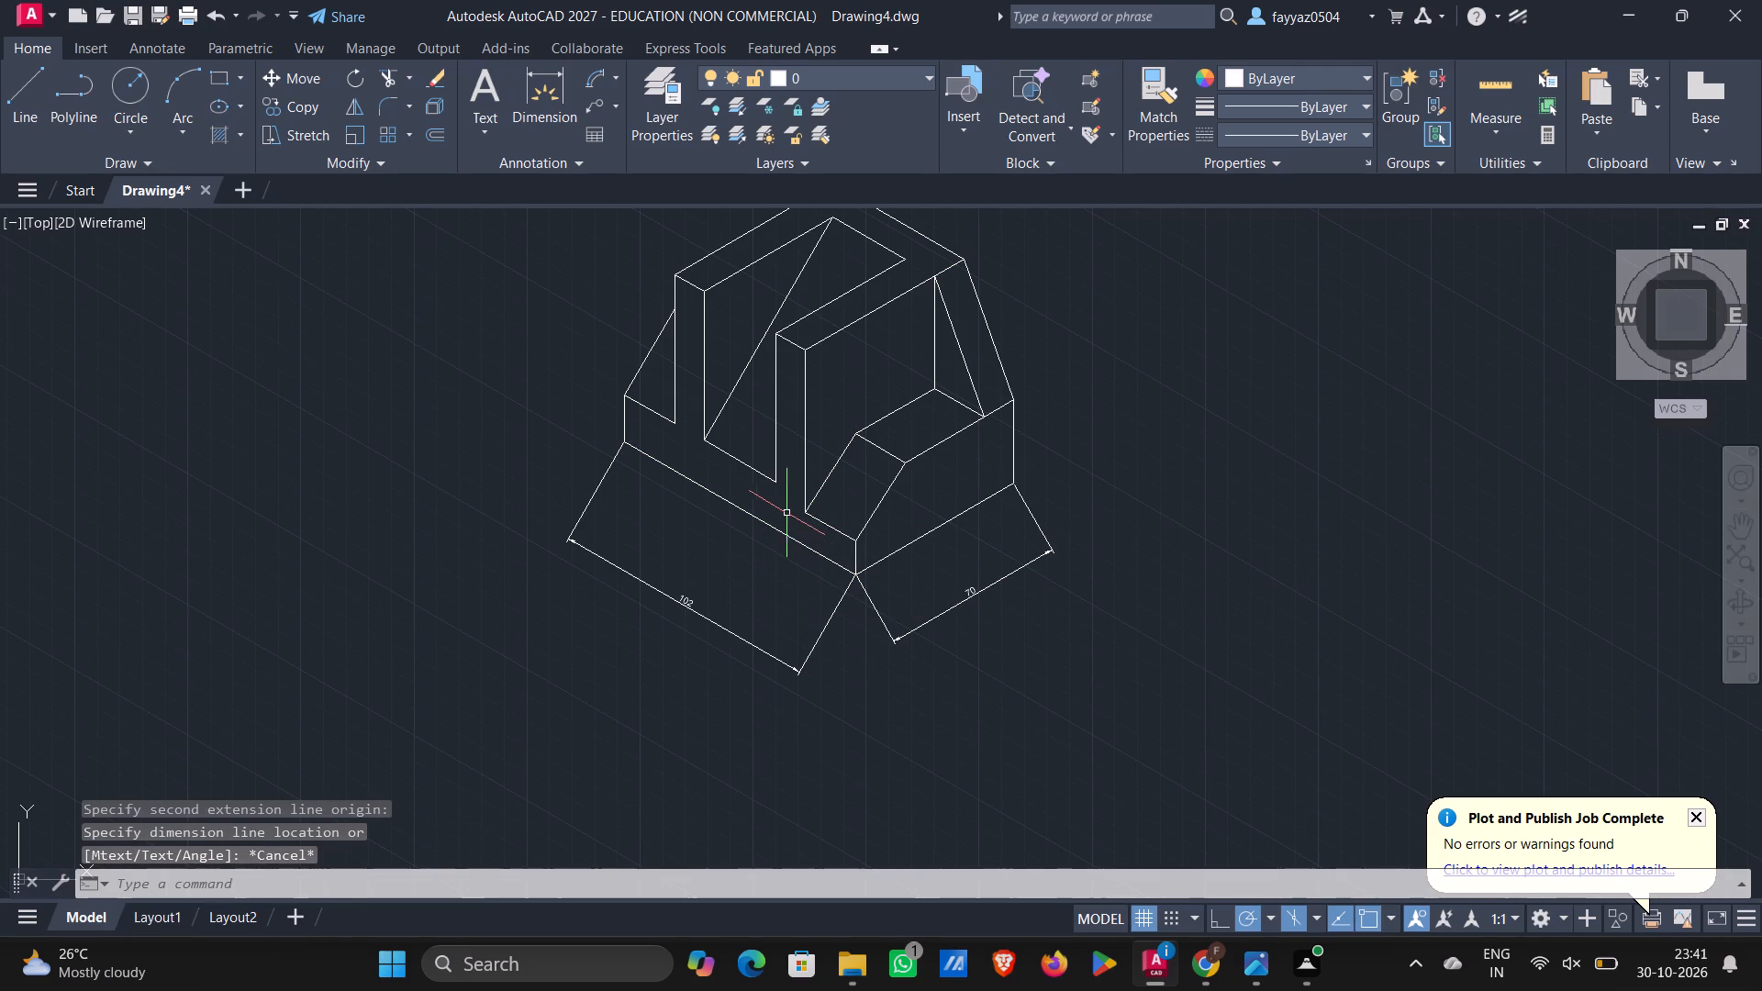
Add an aligned dimension to the lower edge of the block's sloped face, placed between the part and the long-edge dimension.
key("d")
type("al")
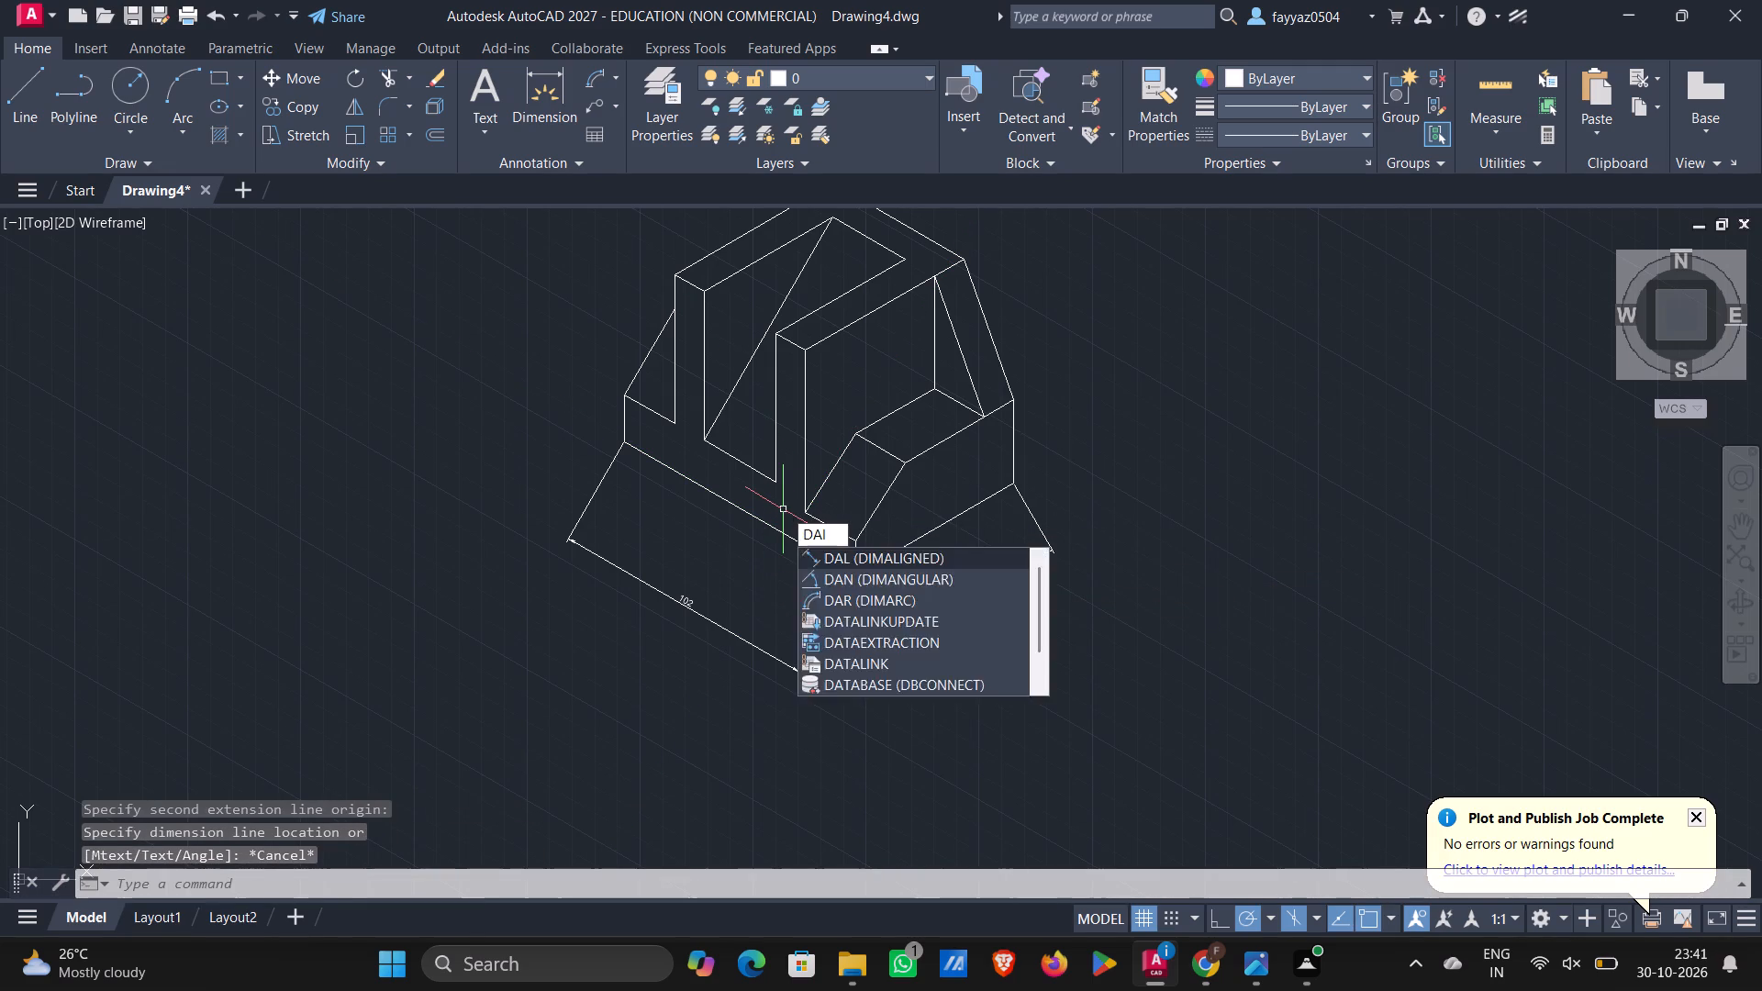
key("Return")
left_click(807, 507)
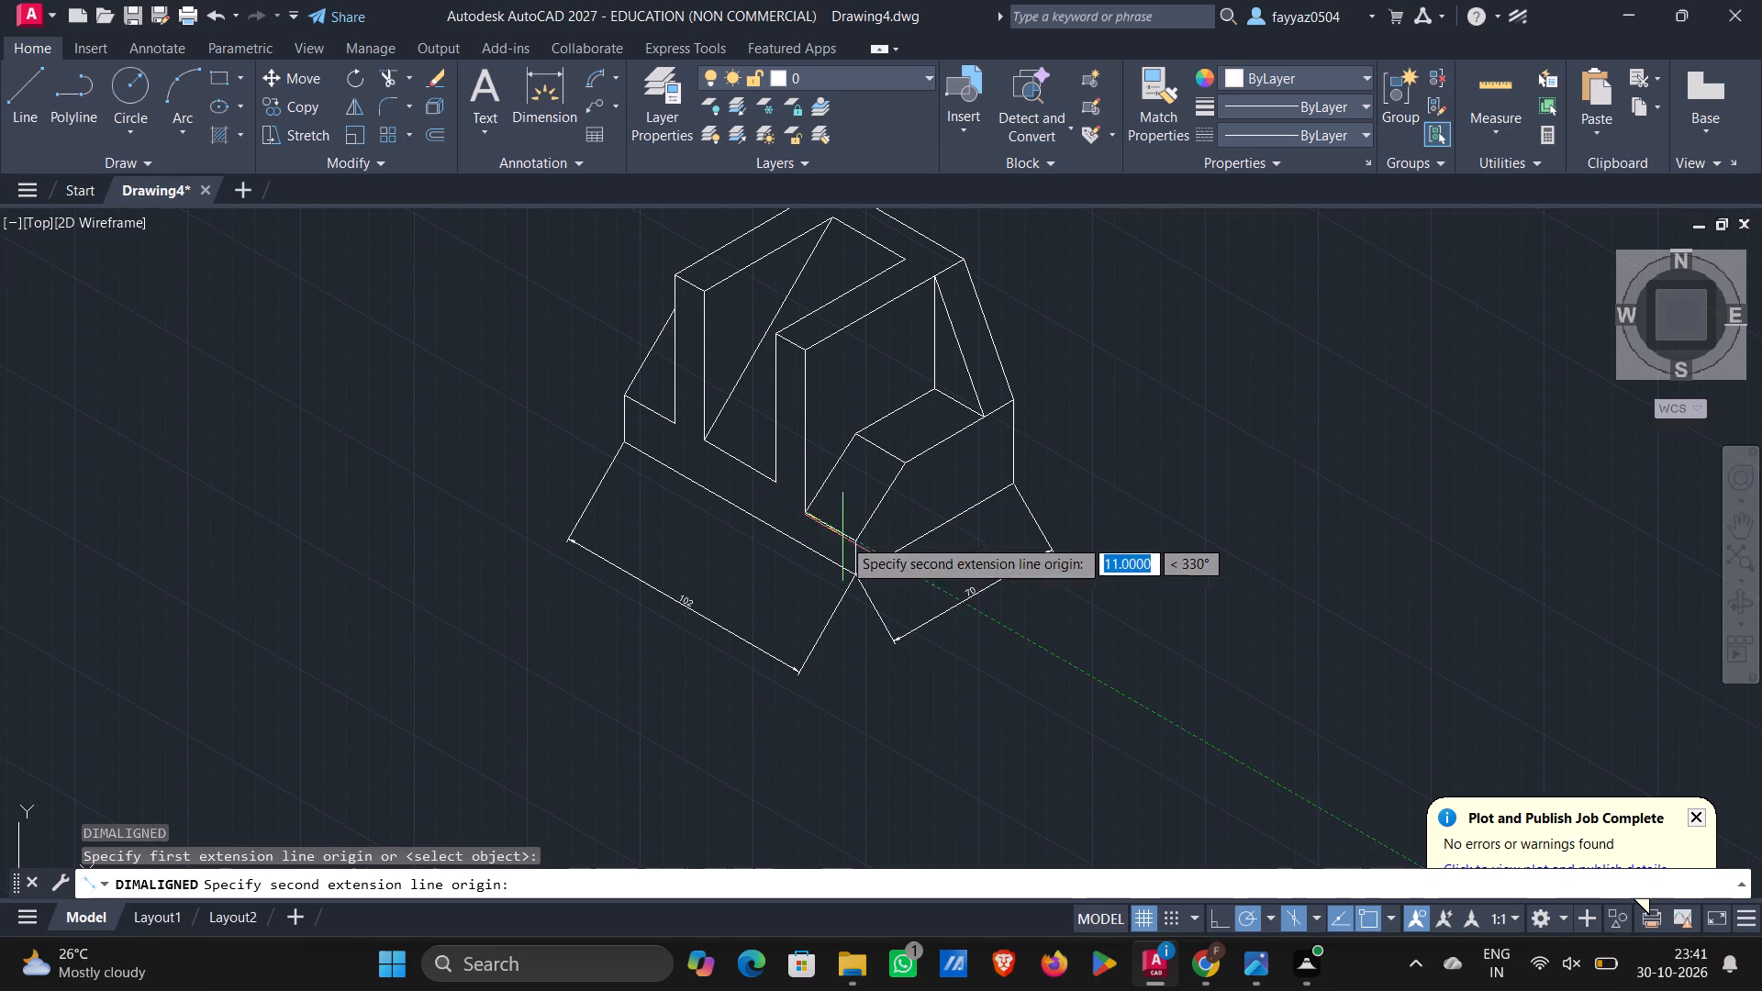
left_click(854, 541)
left_click(843, 613)
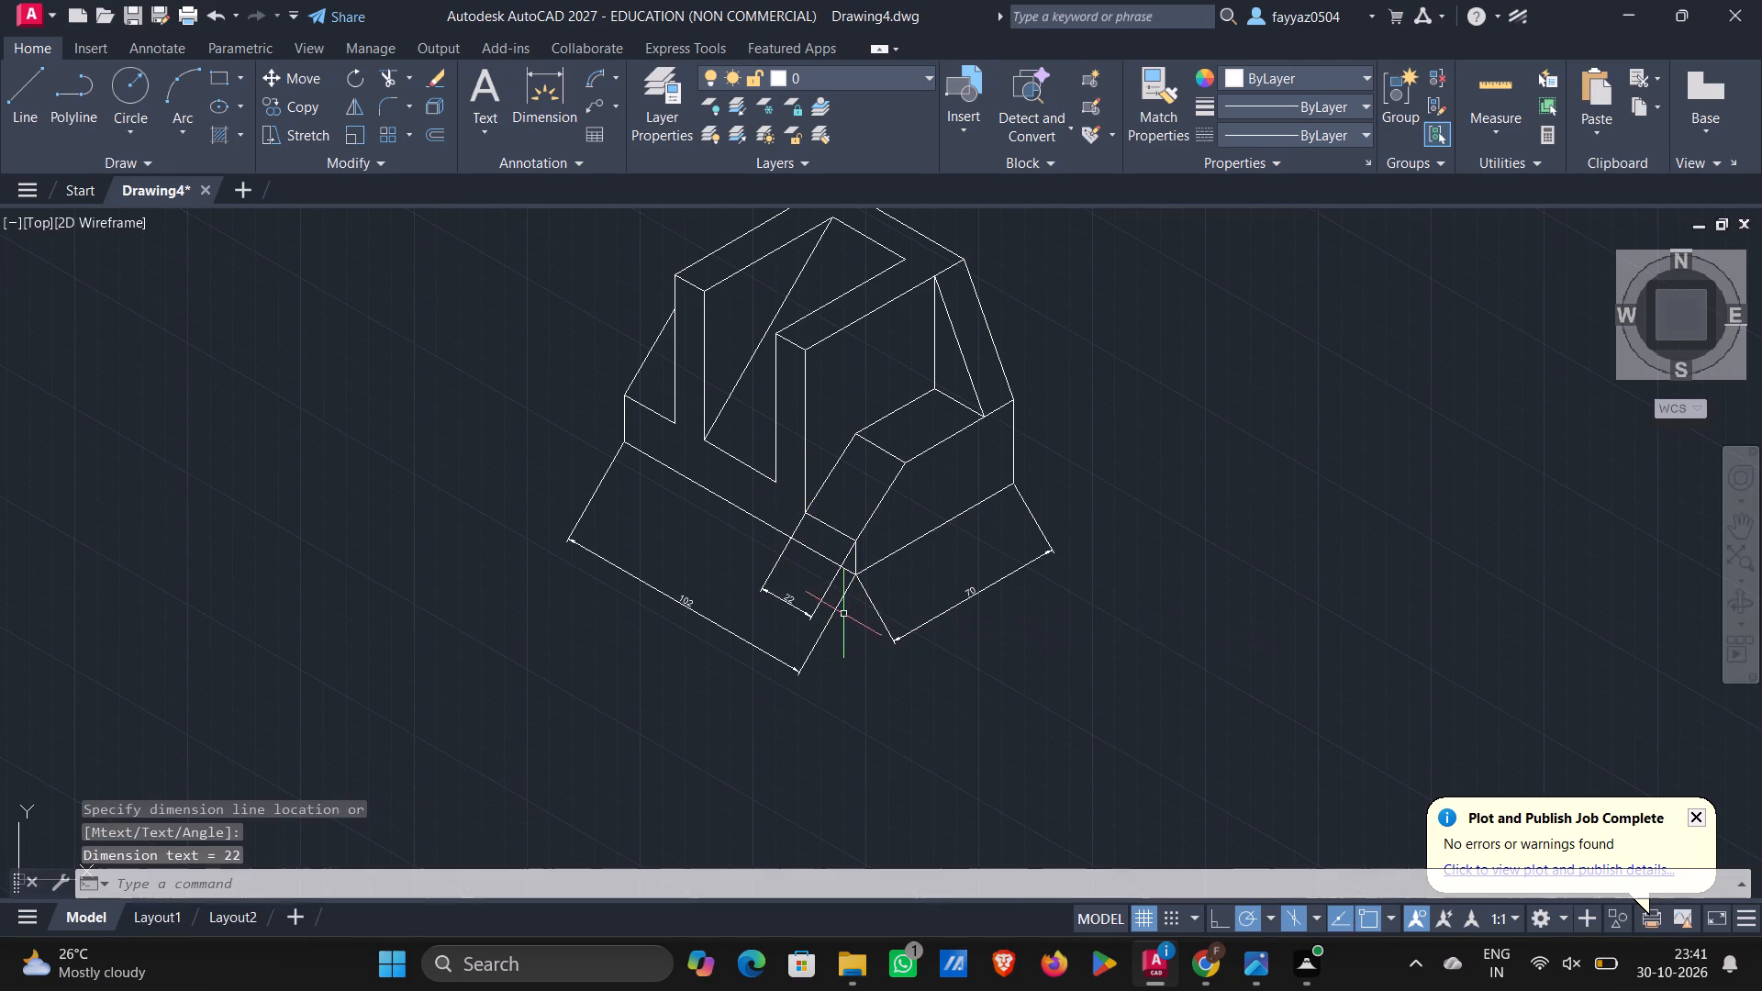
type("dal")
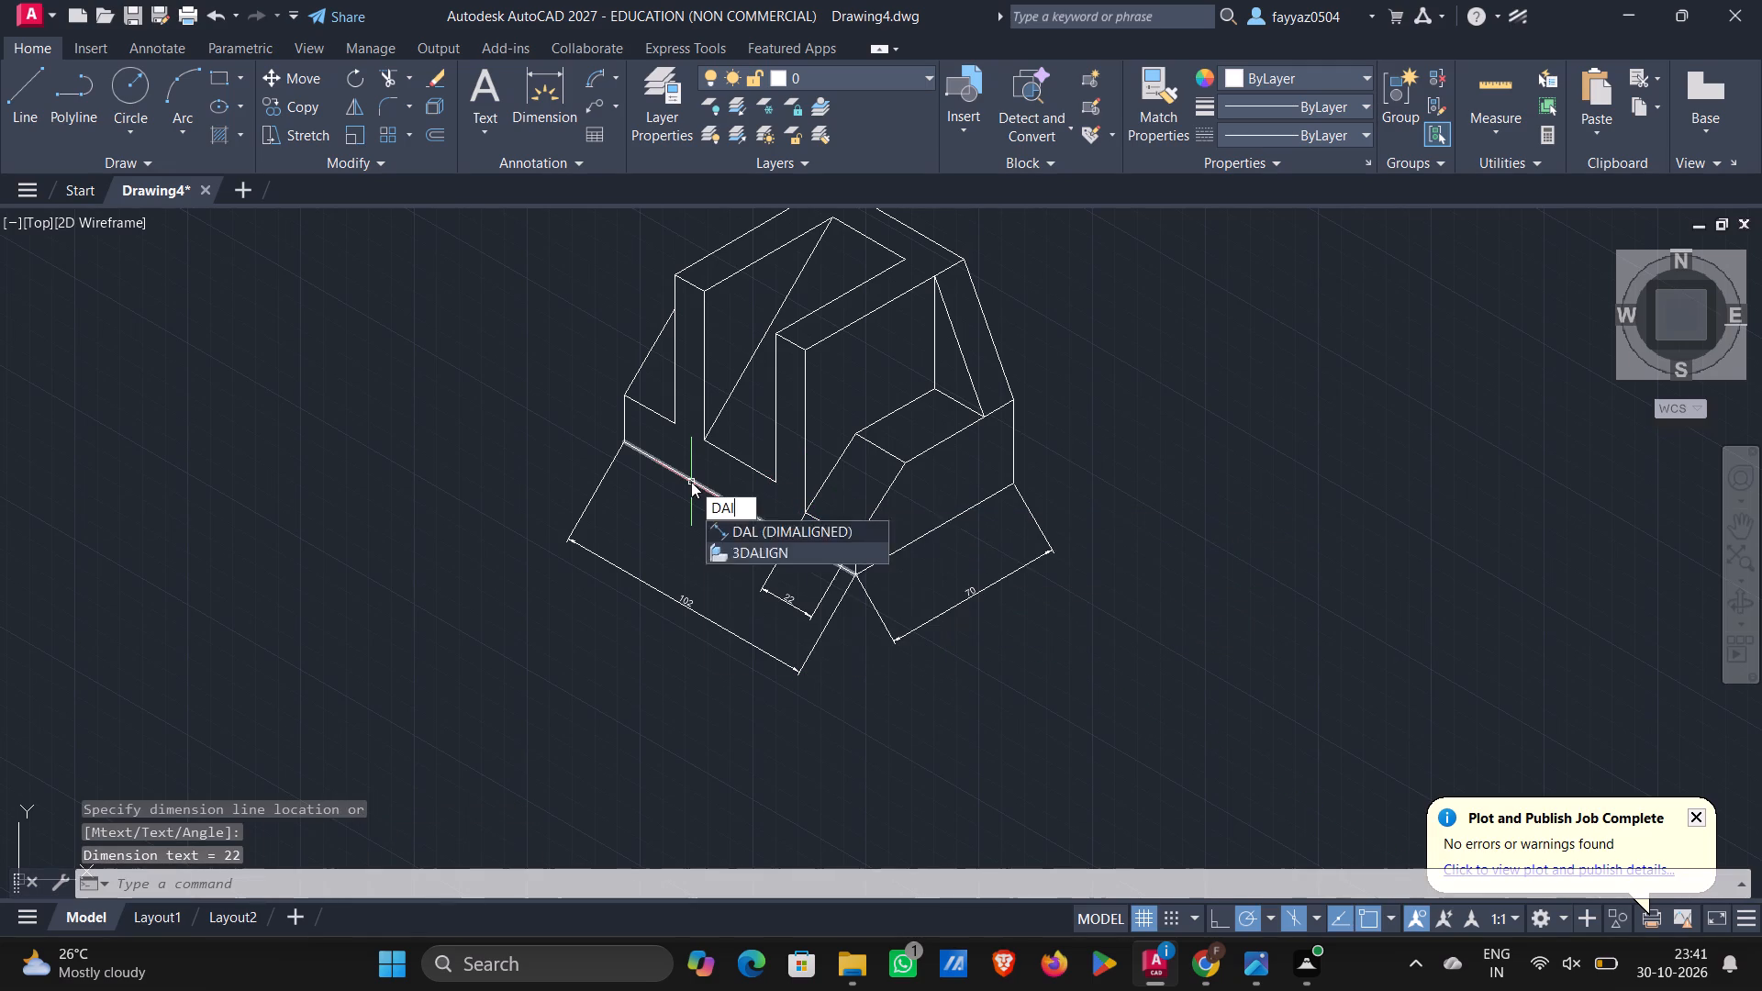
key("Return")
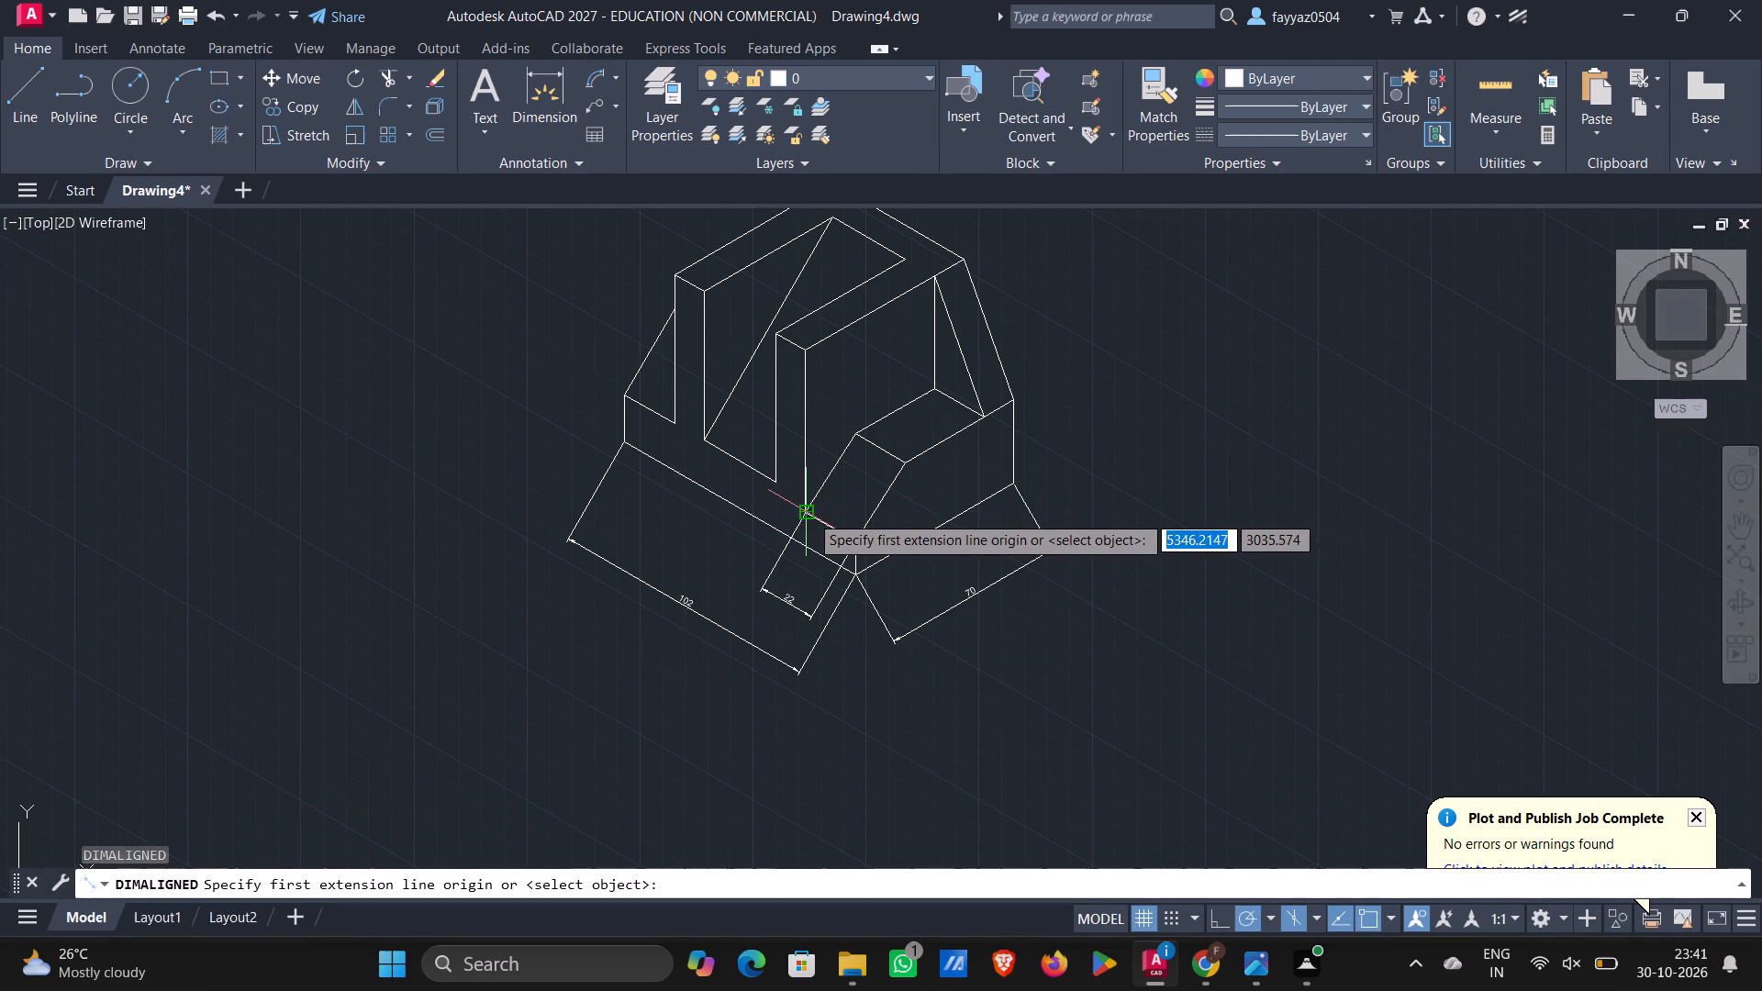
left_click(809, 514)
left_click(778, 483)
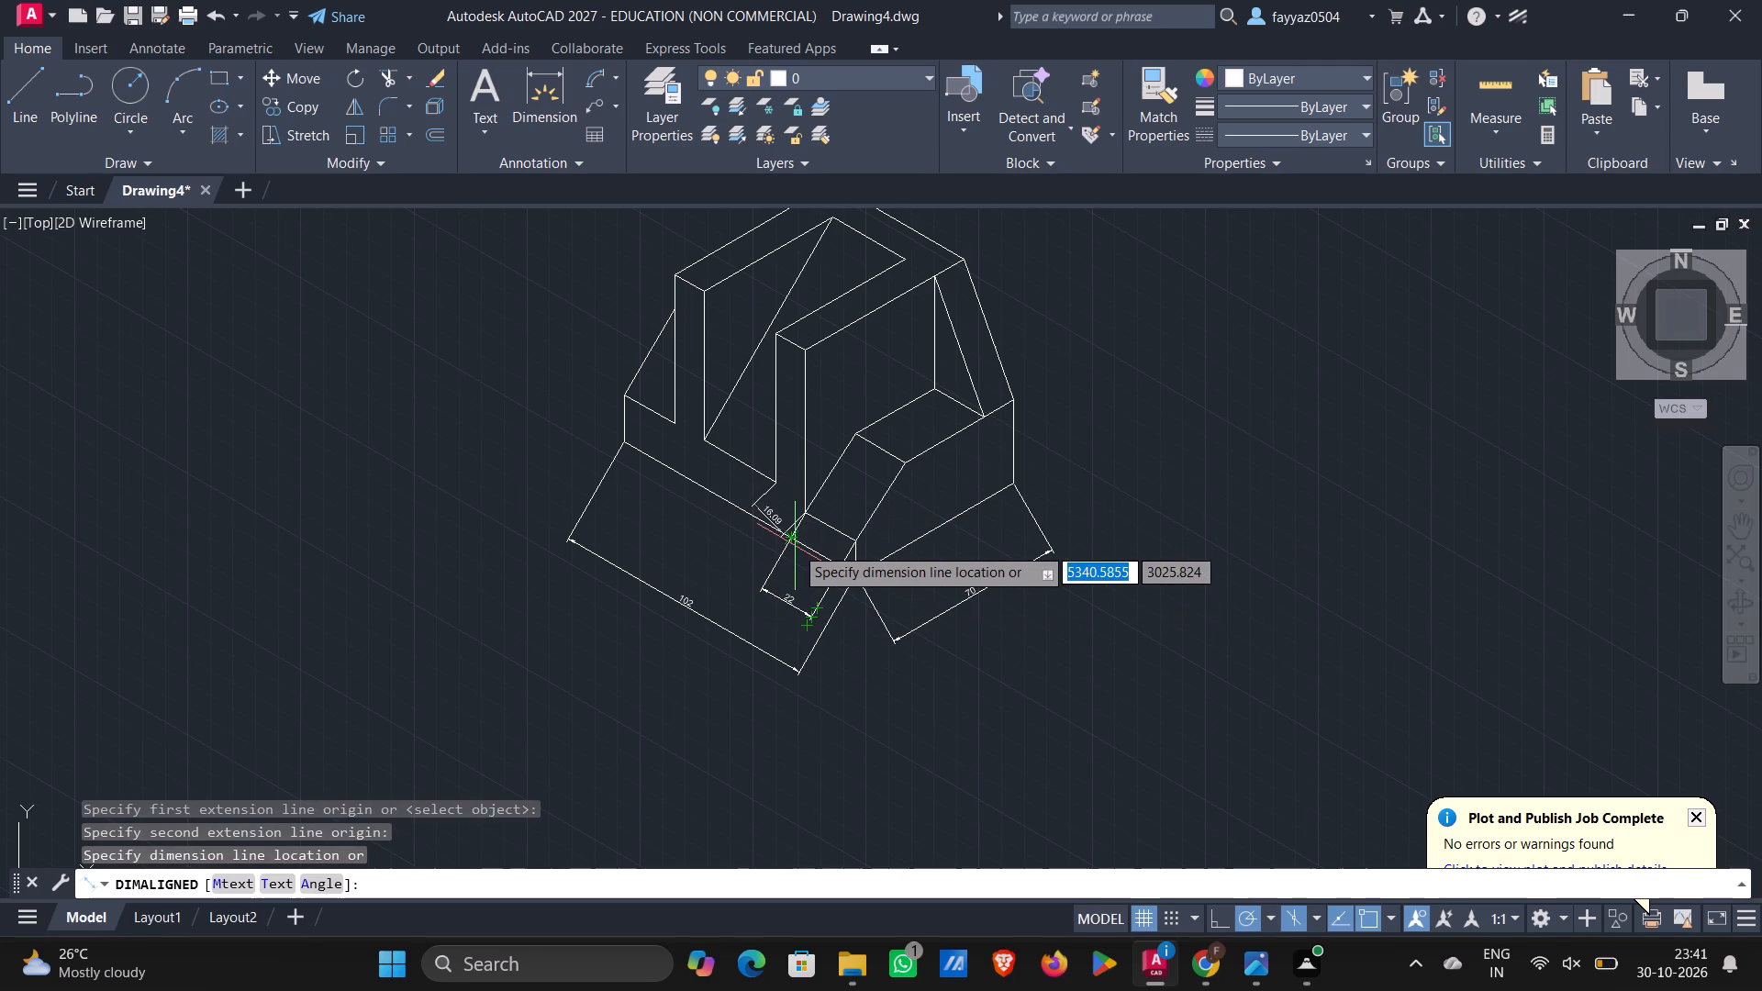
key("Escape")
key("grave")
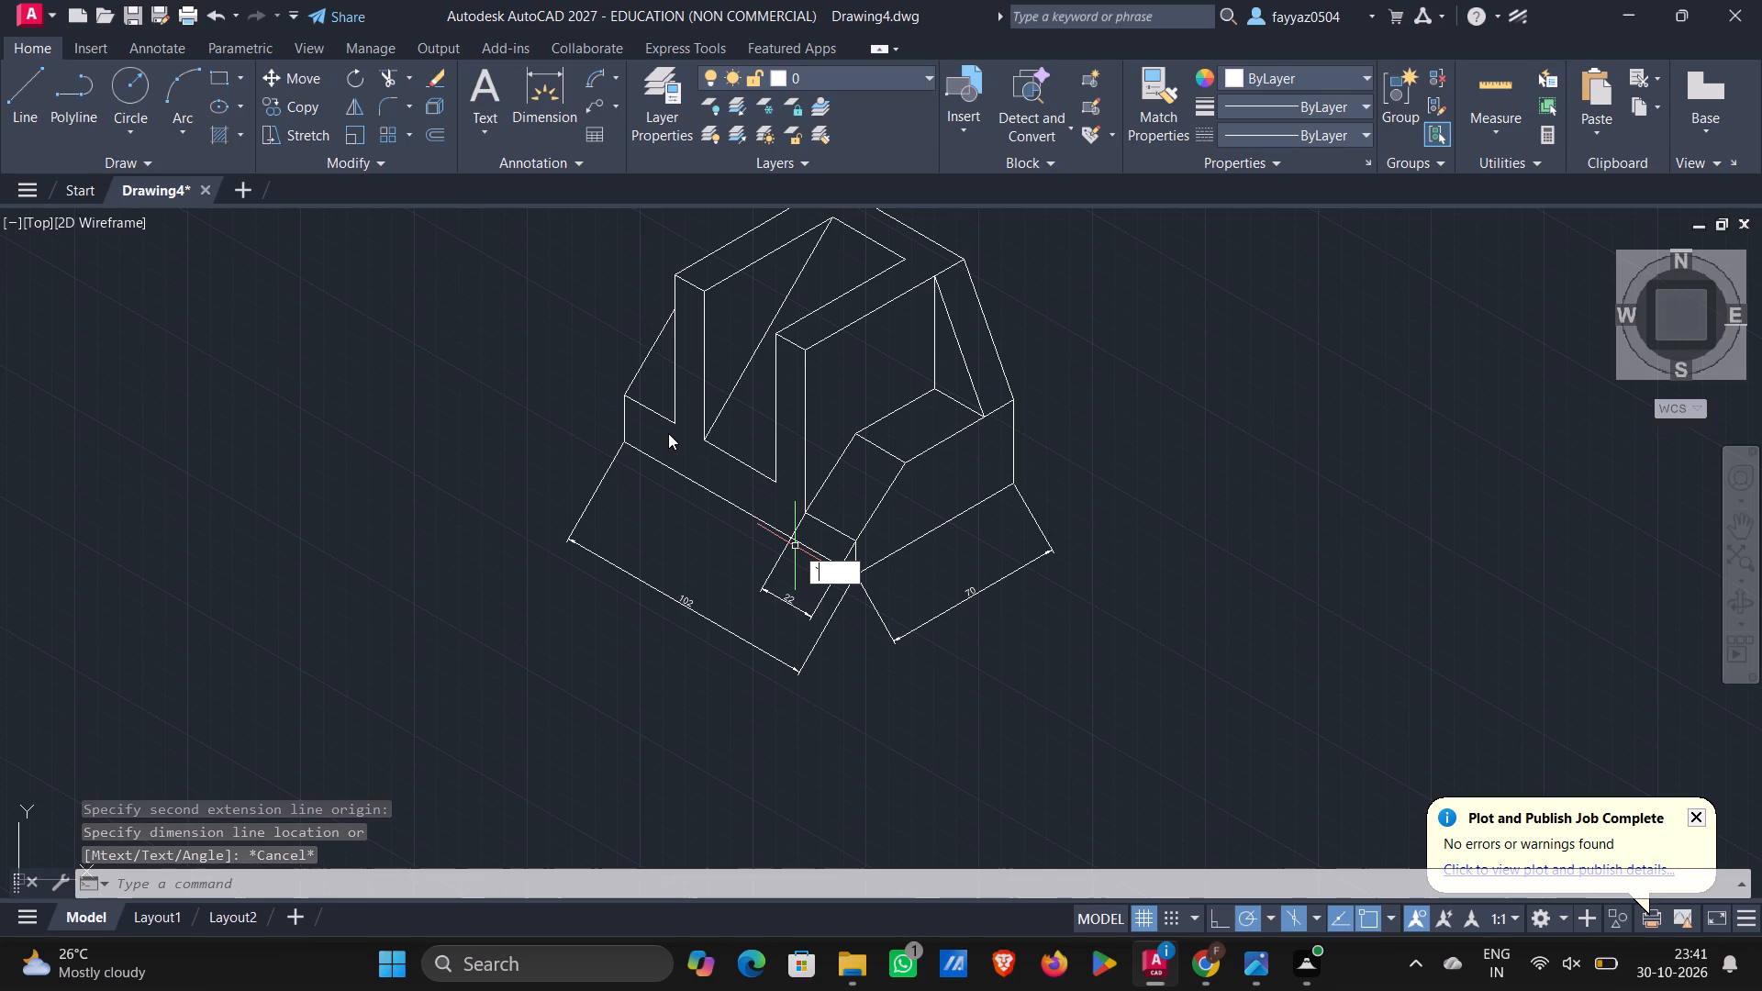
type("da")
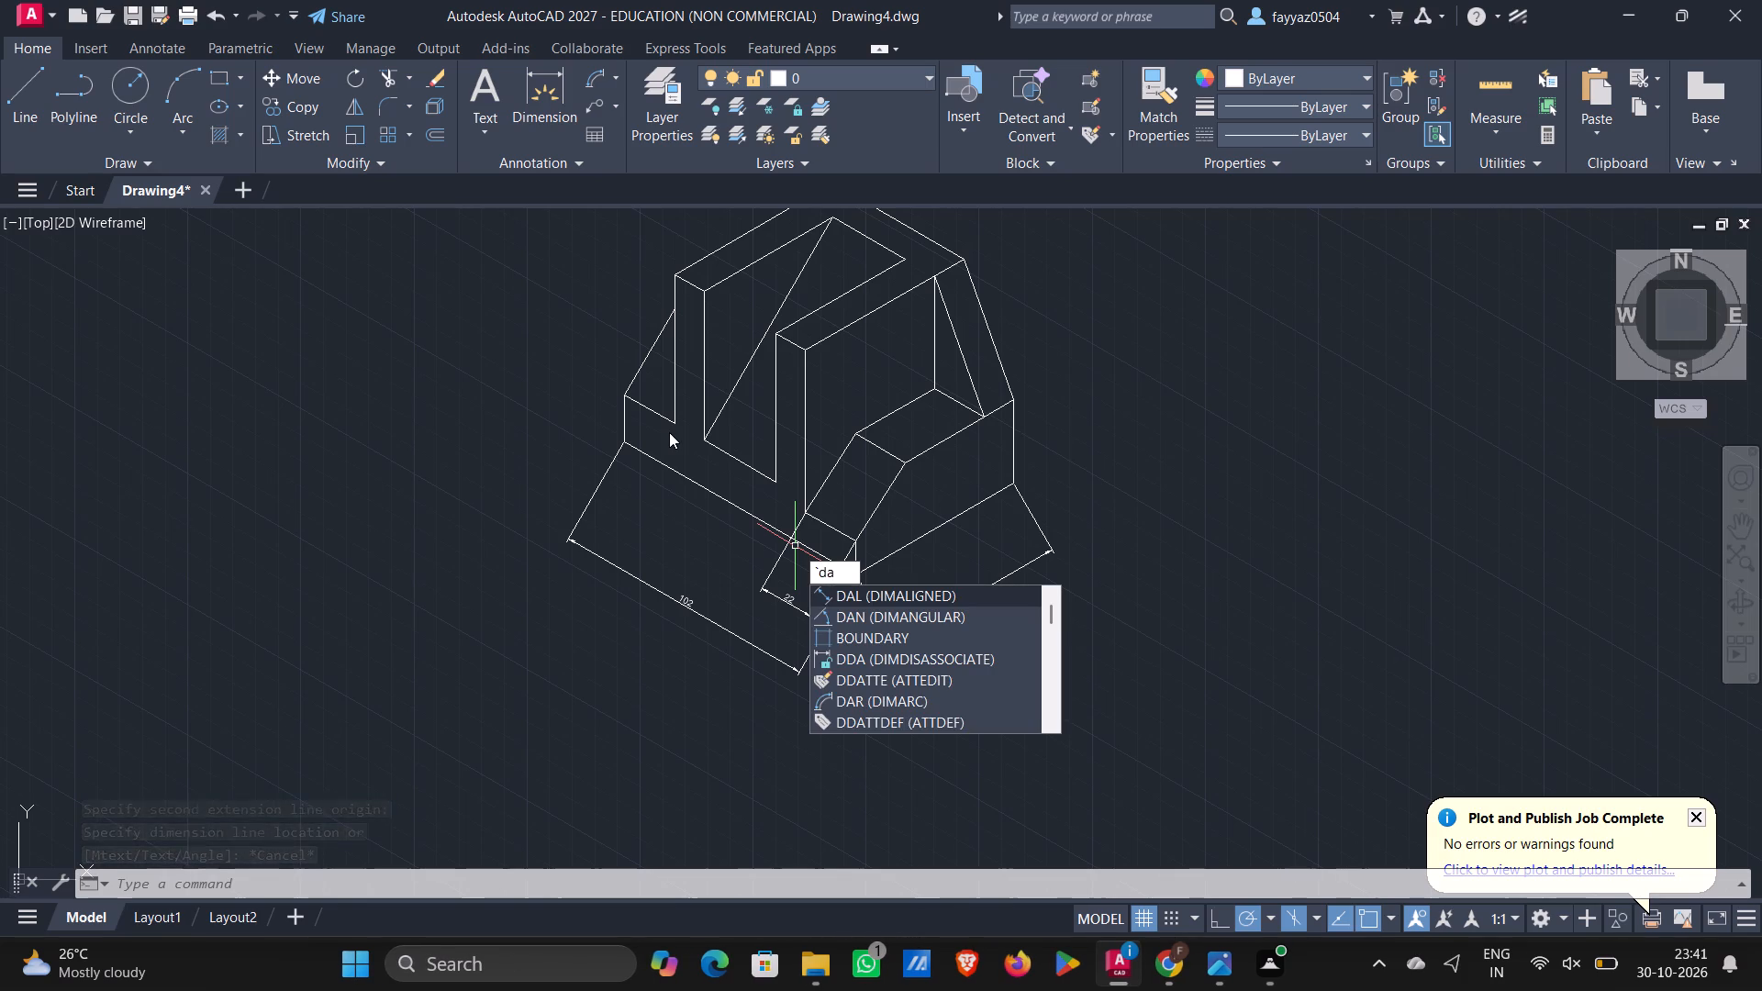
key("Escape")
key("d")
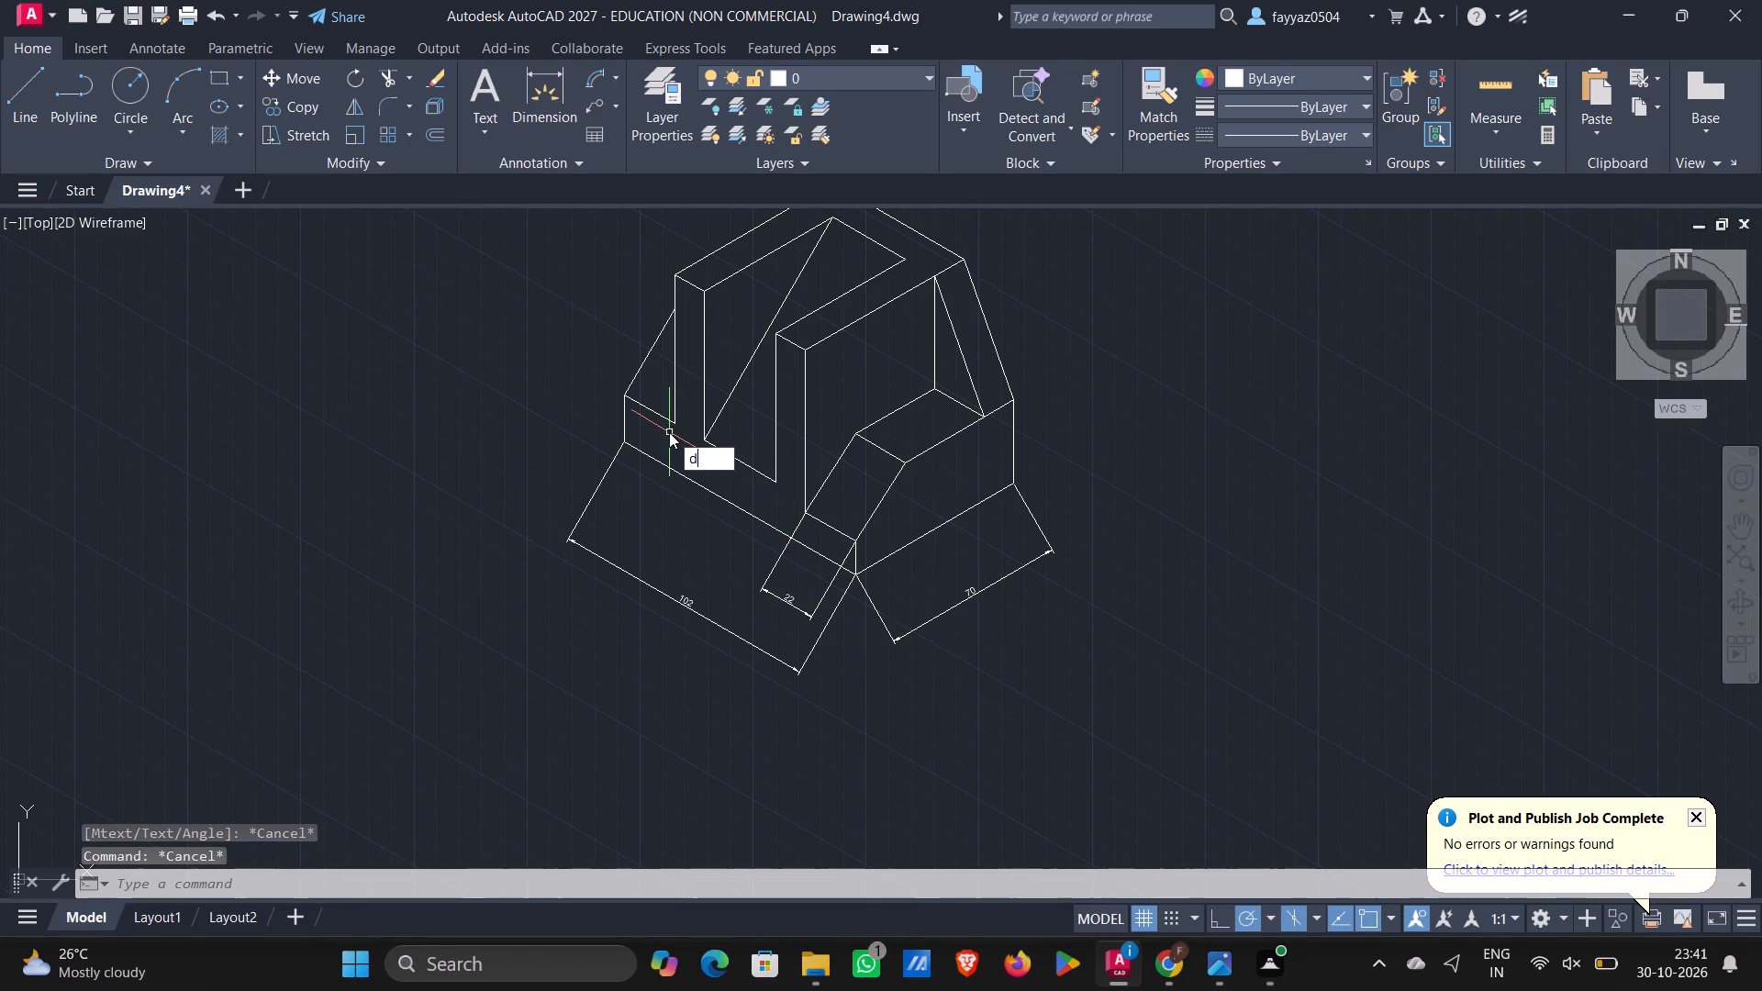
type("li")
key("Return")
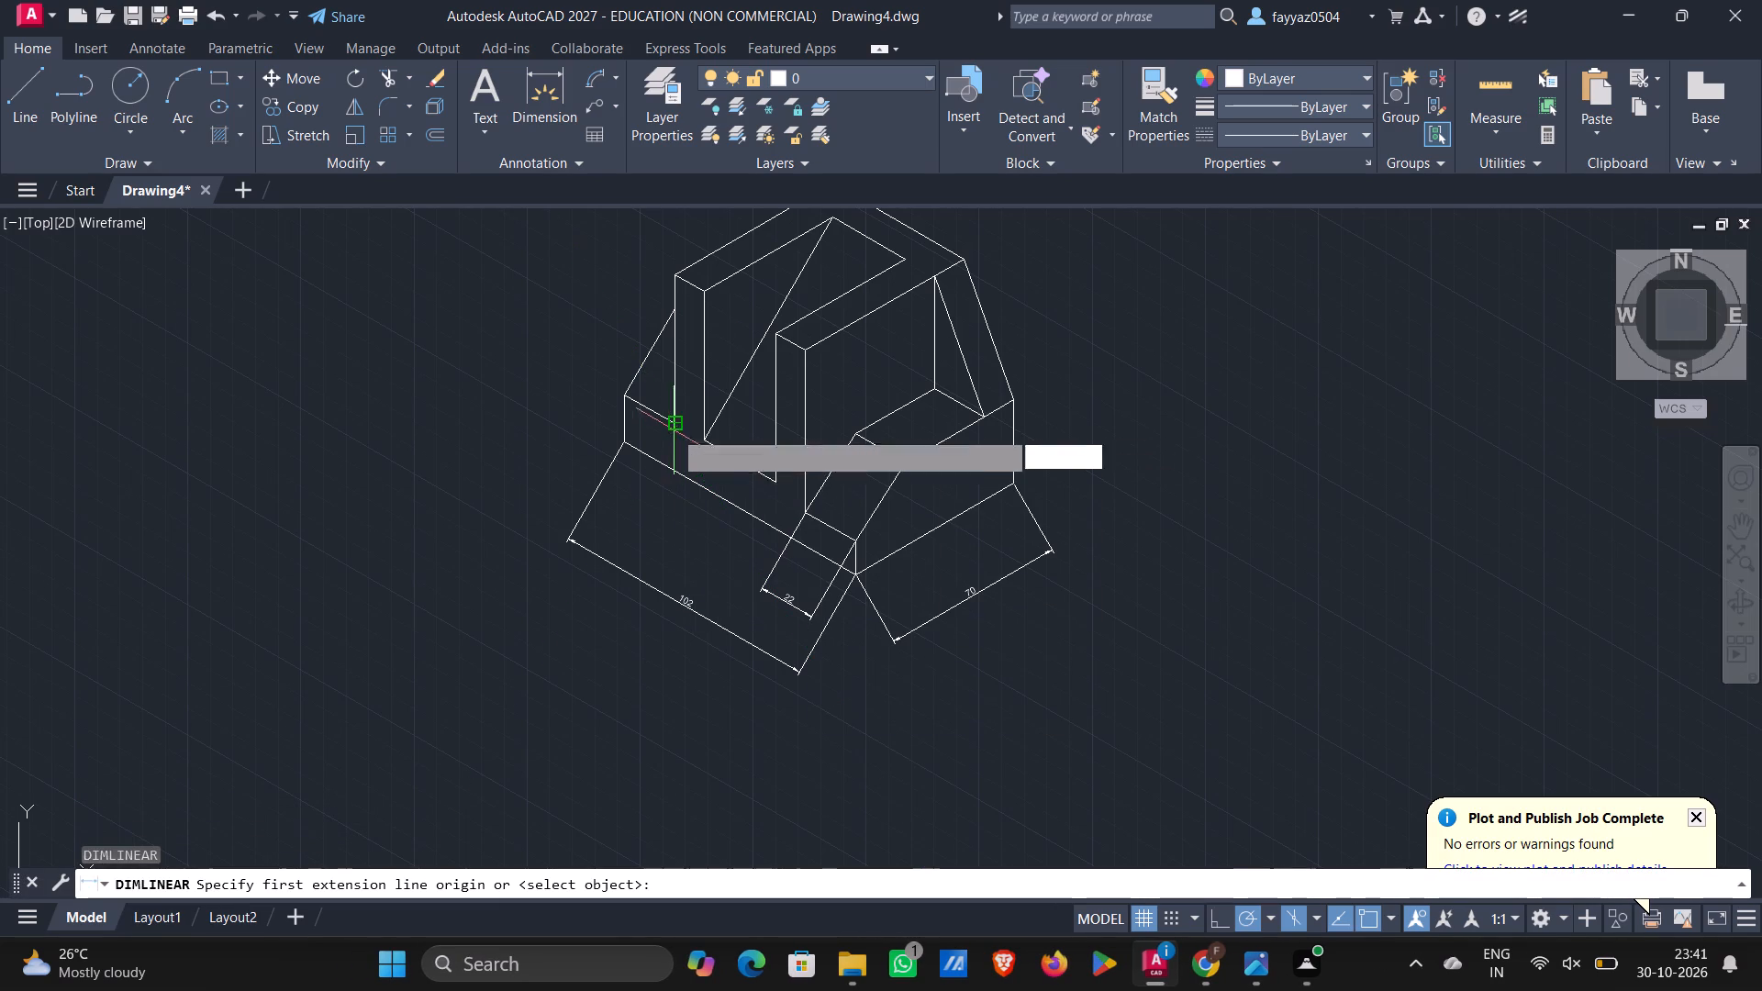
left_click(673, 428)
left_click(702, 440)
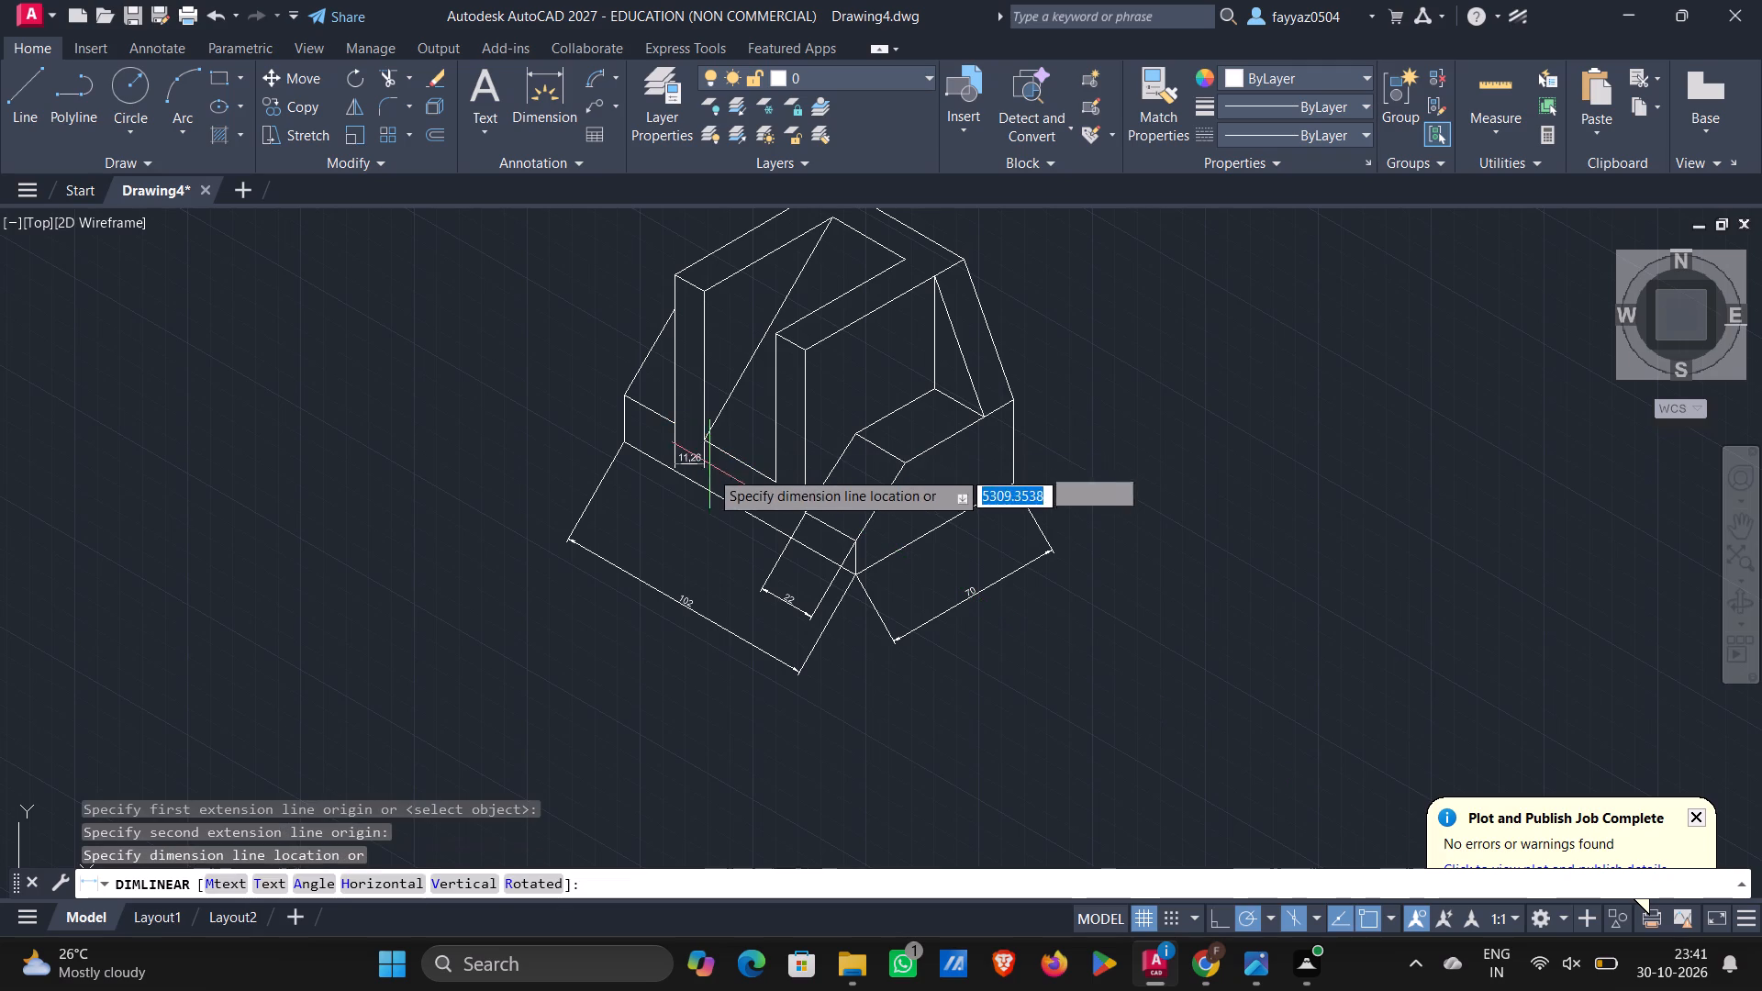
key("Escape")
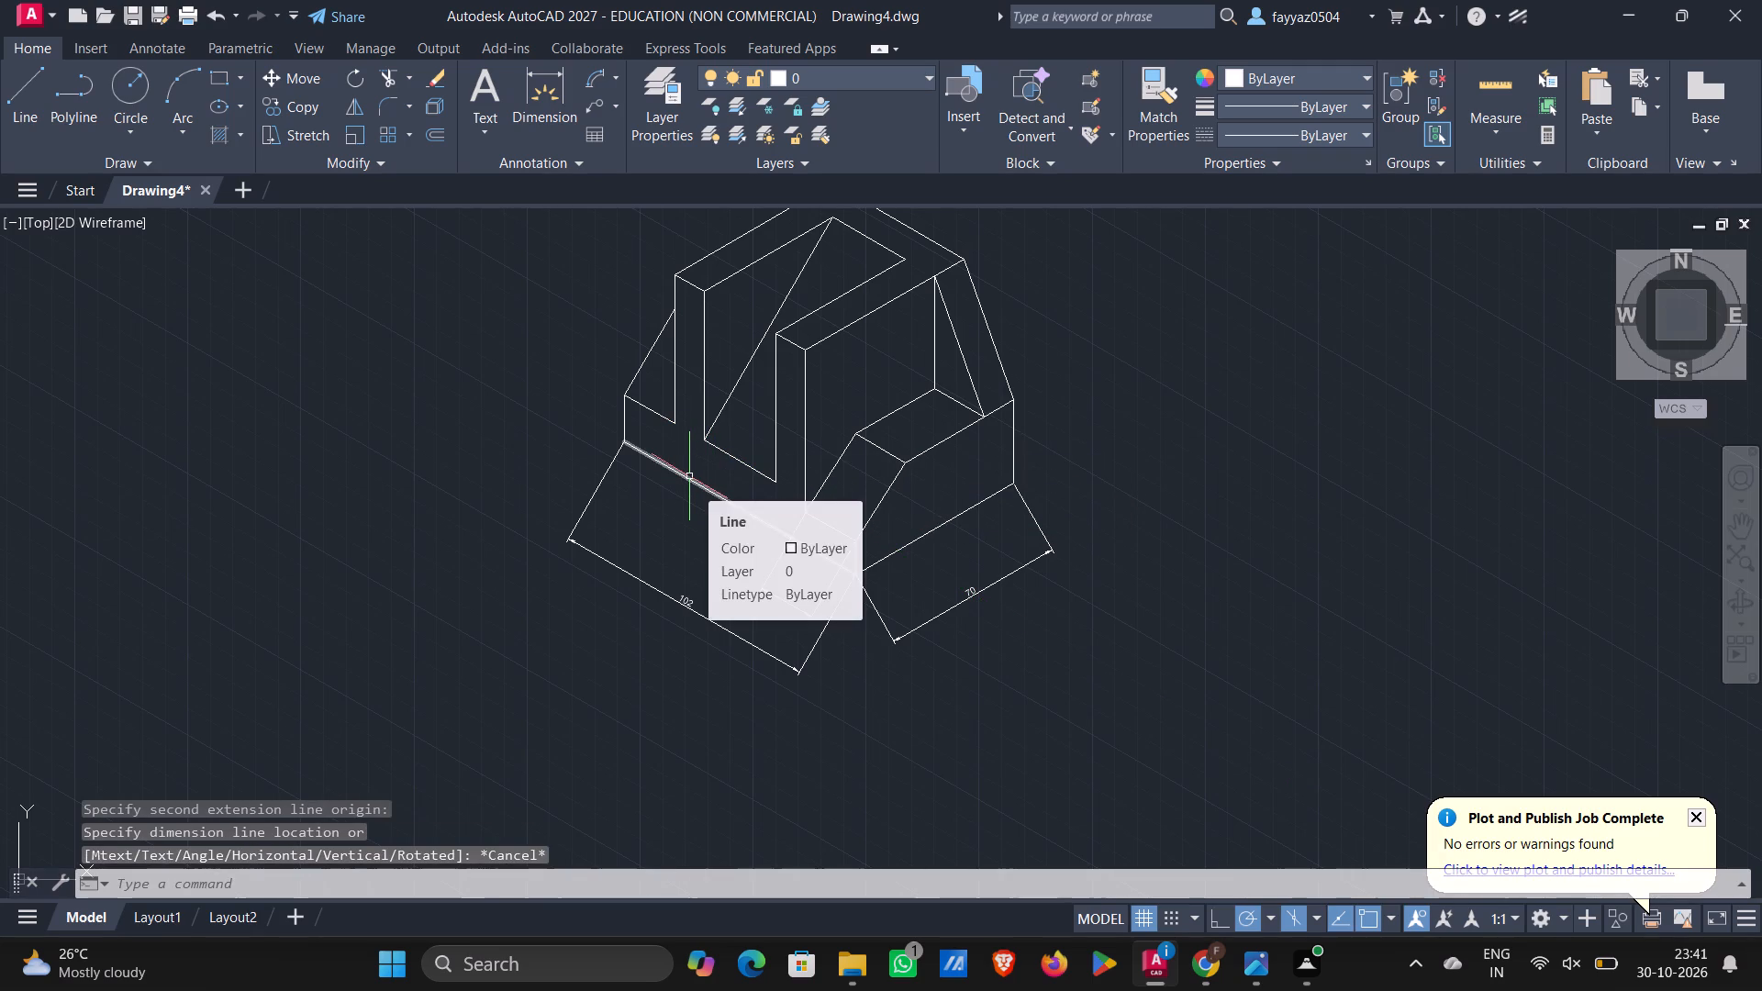
Select the base's long bottom edge line below the slotted wall.
left_click(689, 476)
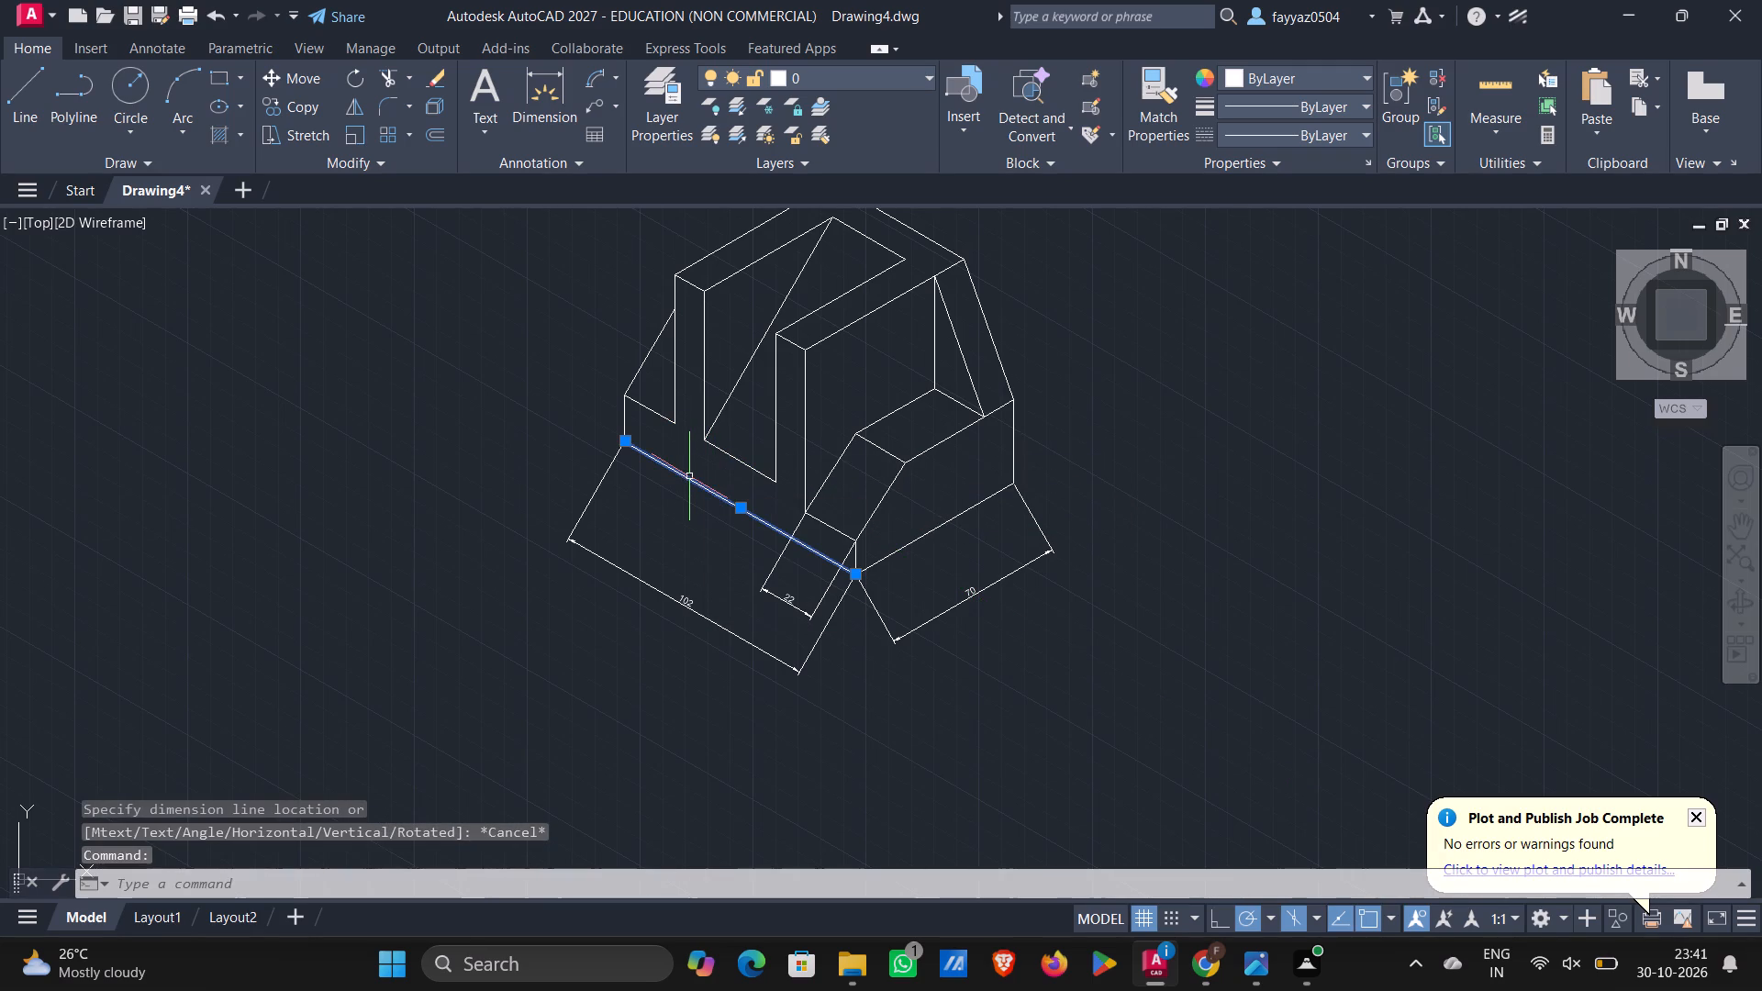
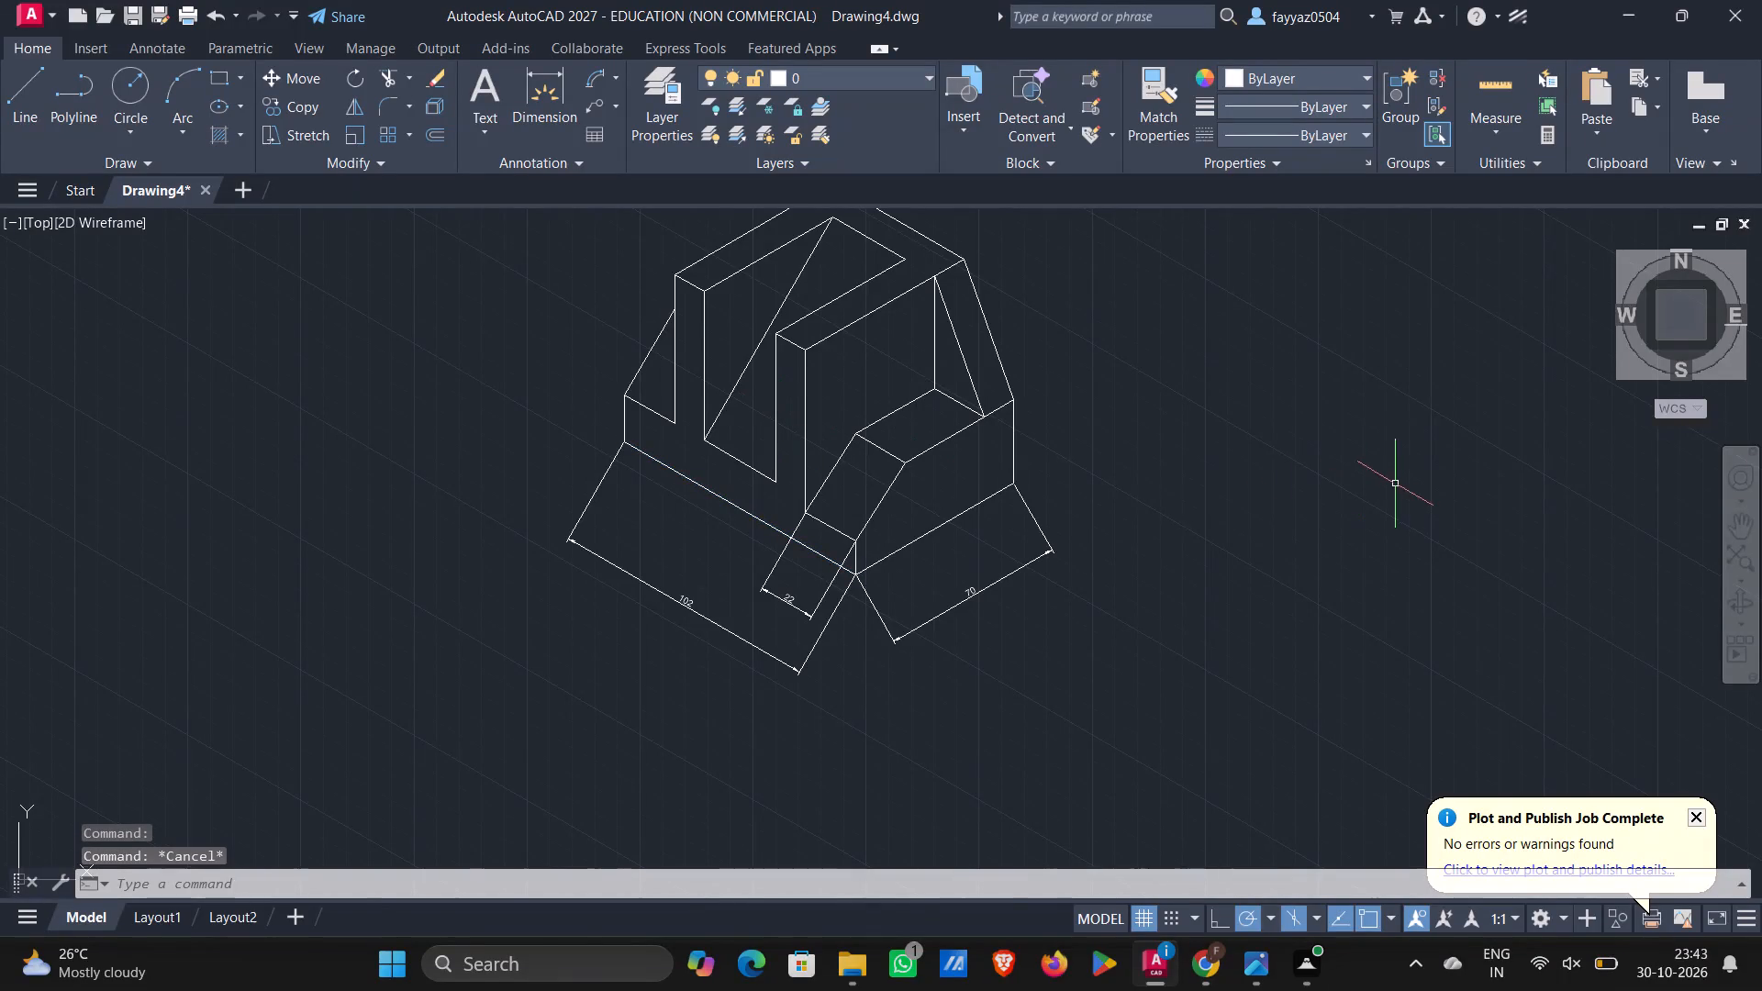
Oblique the dimension of the base's shorter bottom edge so its extension lines run vertically.
type("dim")
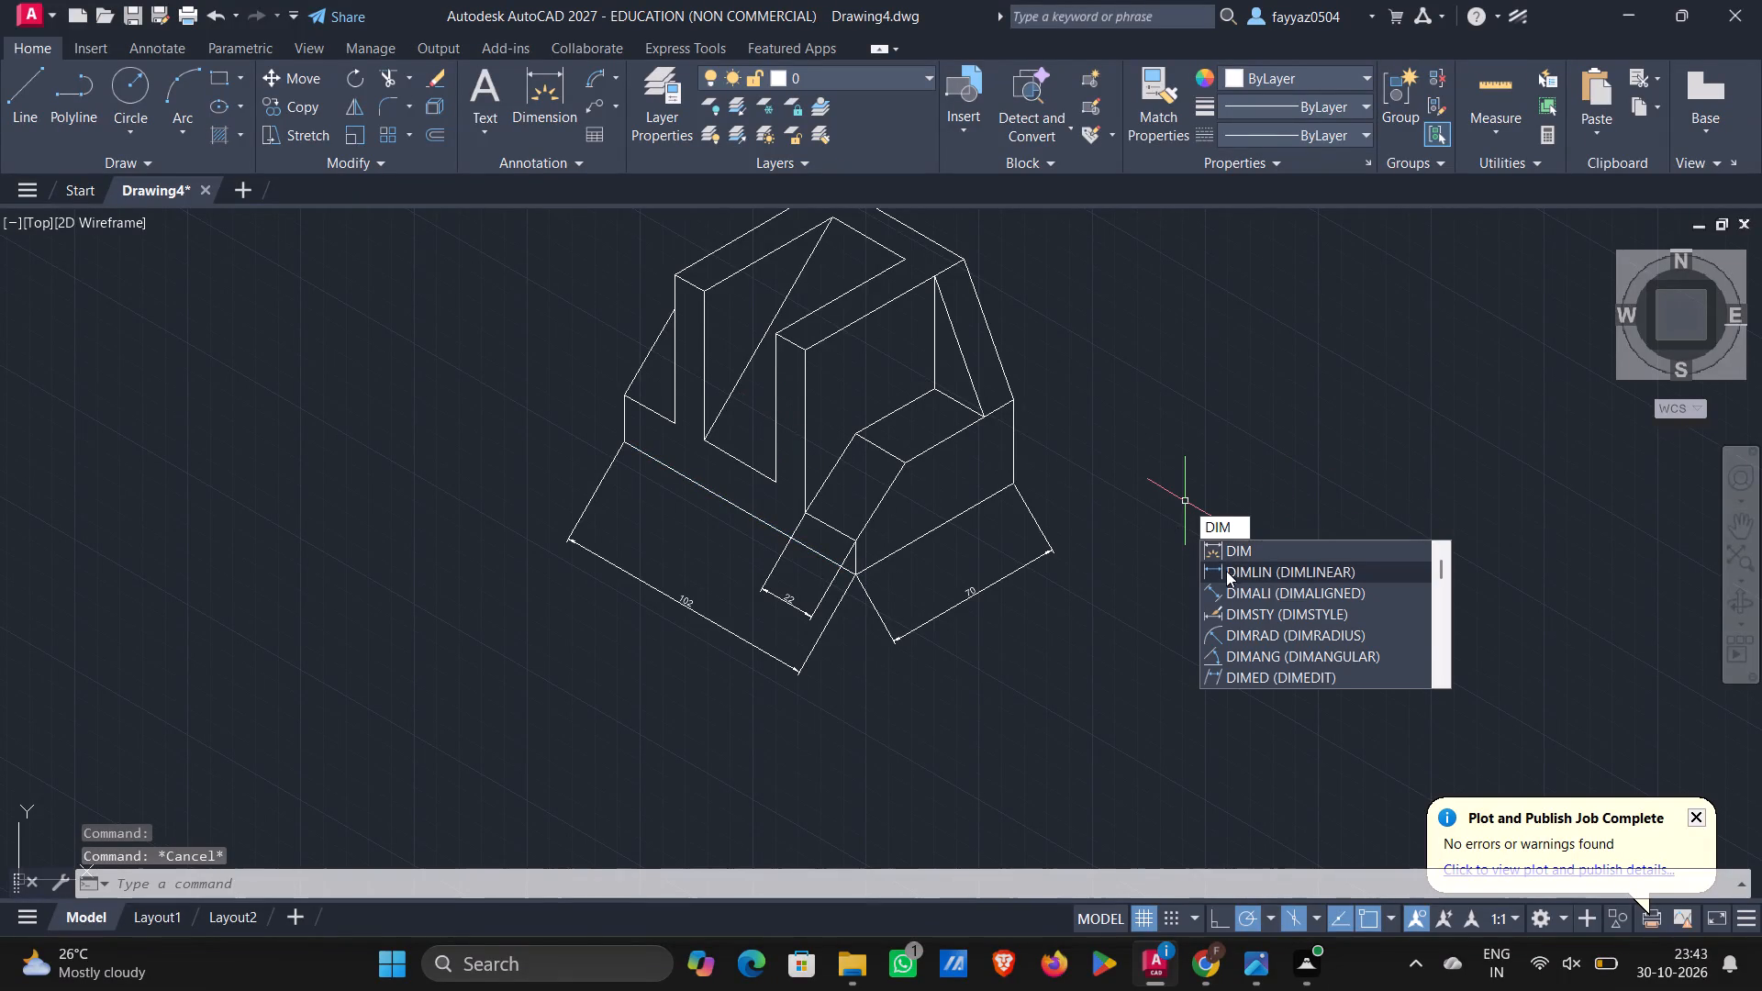
left_click(1245, 673)
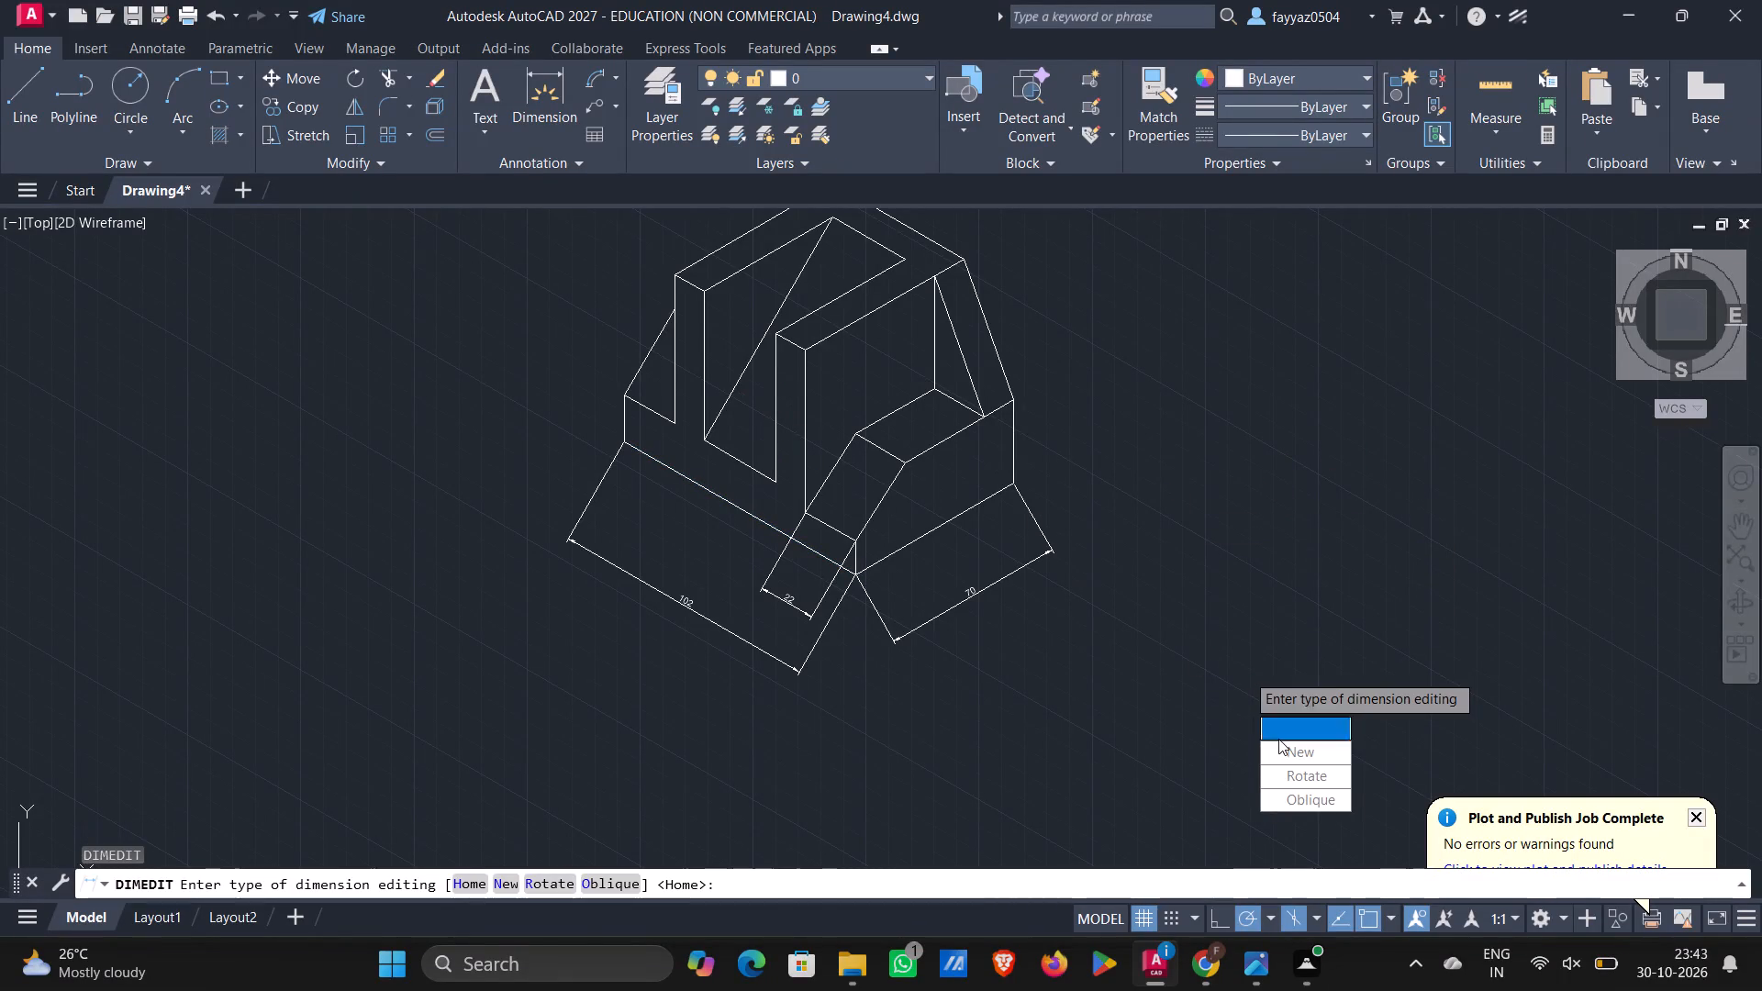
left_click_drag(1286, 796, 1236, 668)
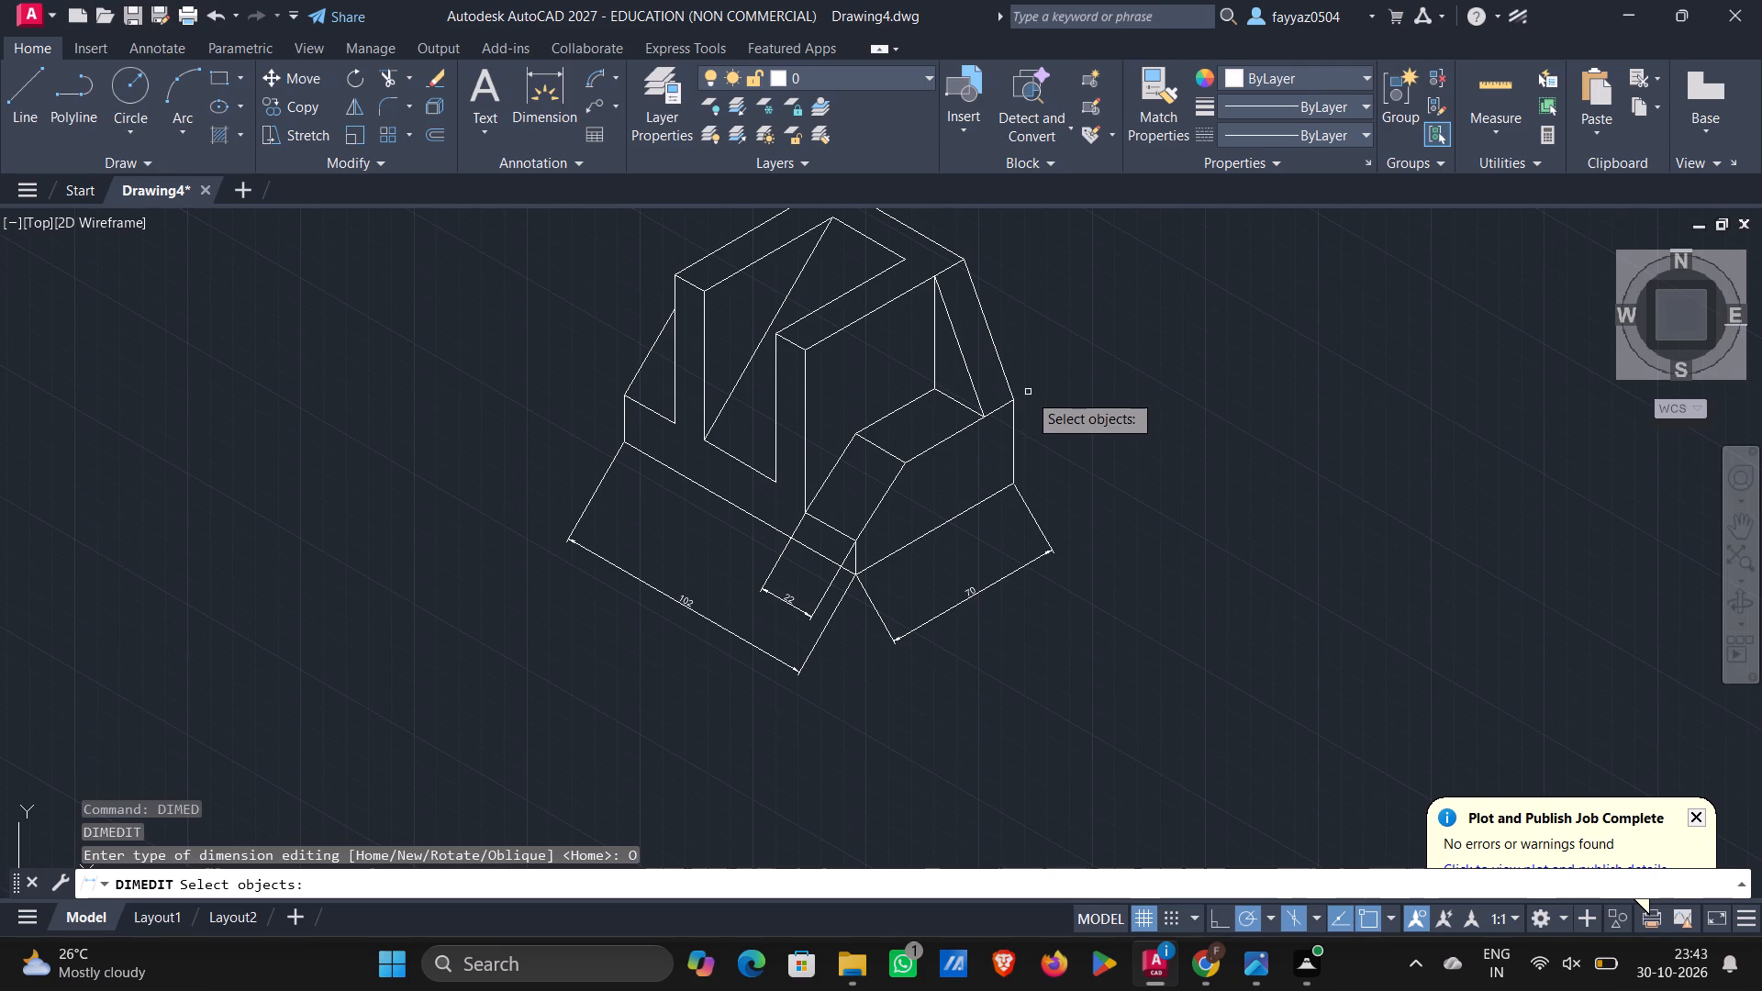
left_click(1023, 564)
key("Return")
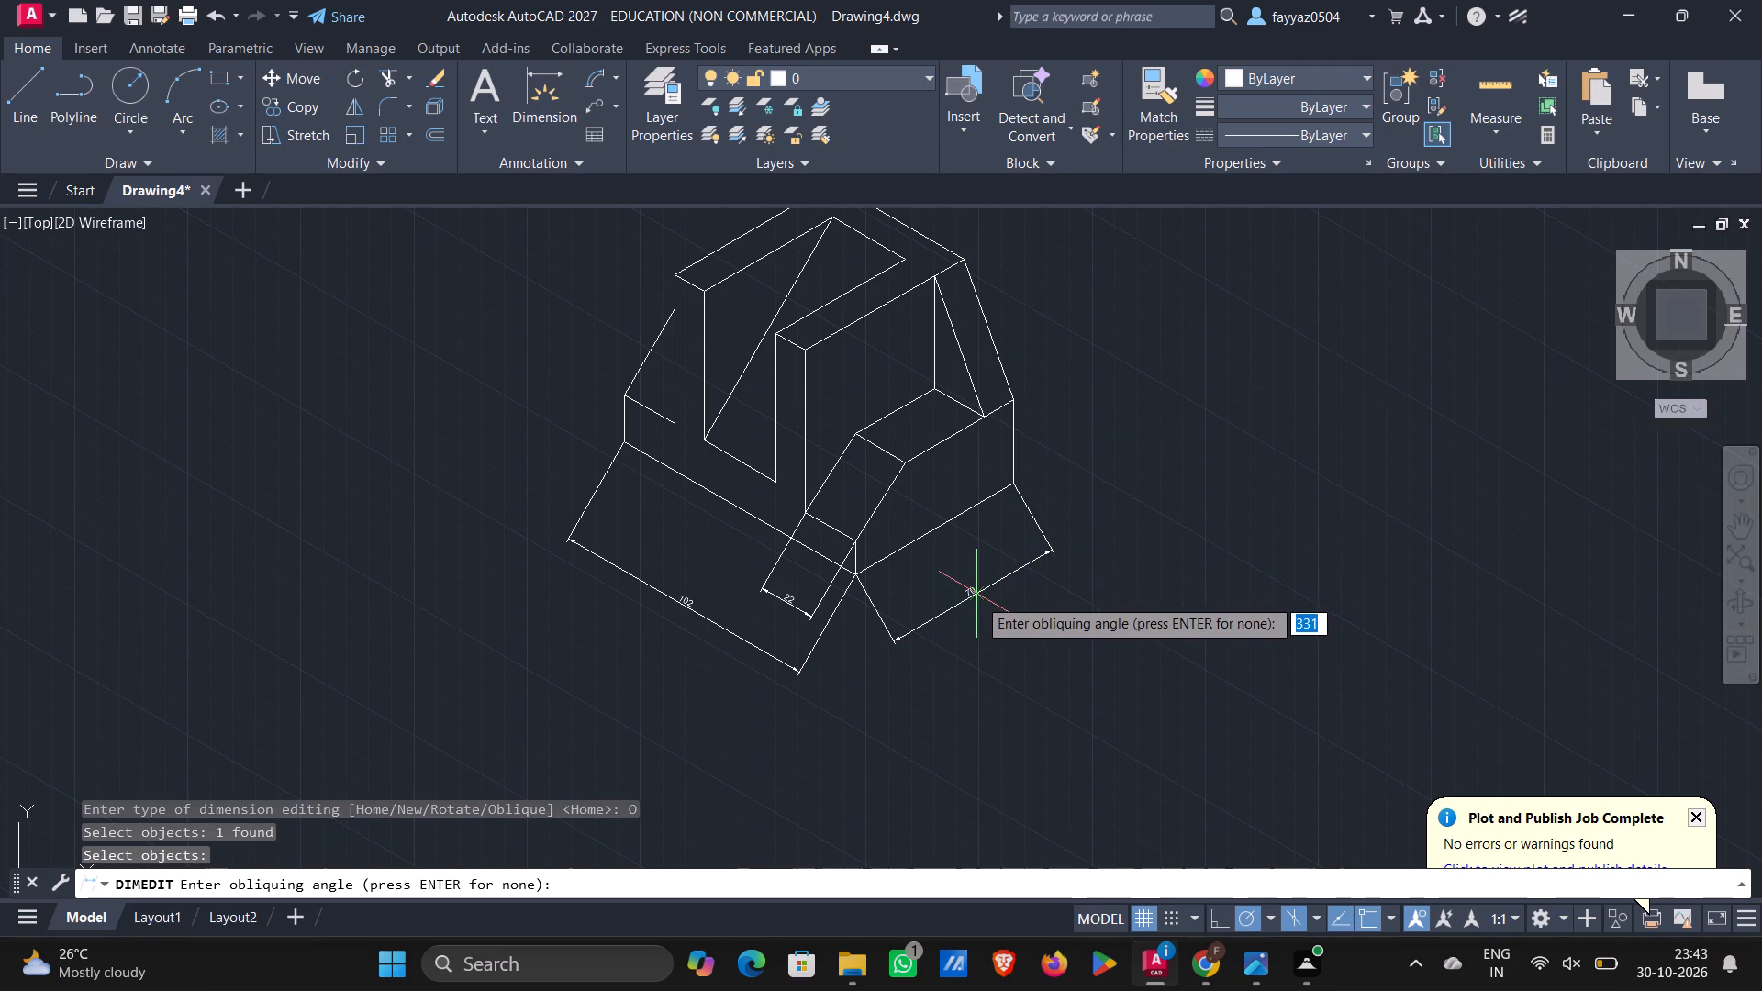
left_click_drag(996, 577, 1001, 605)
left_click(1003, 651)
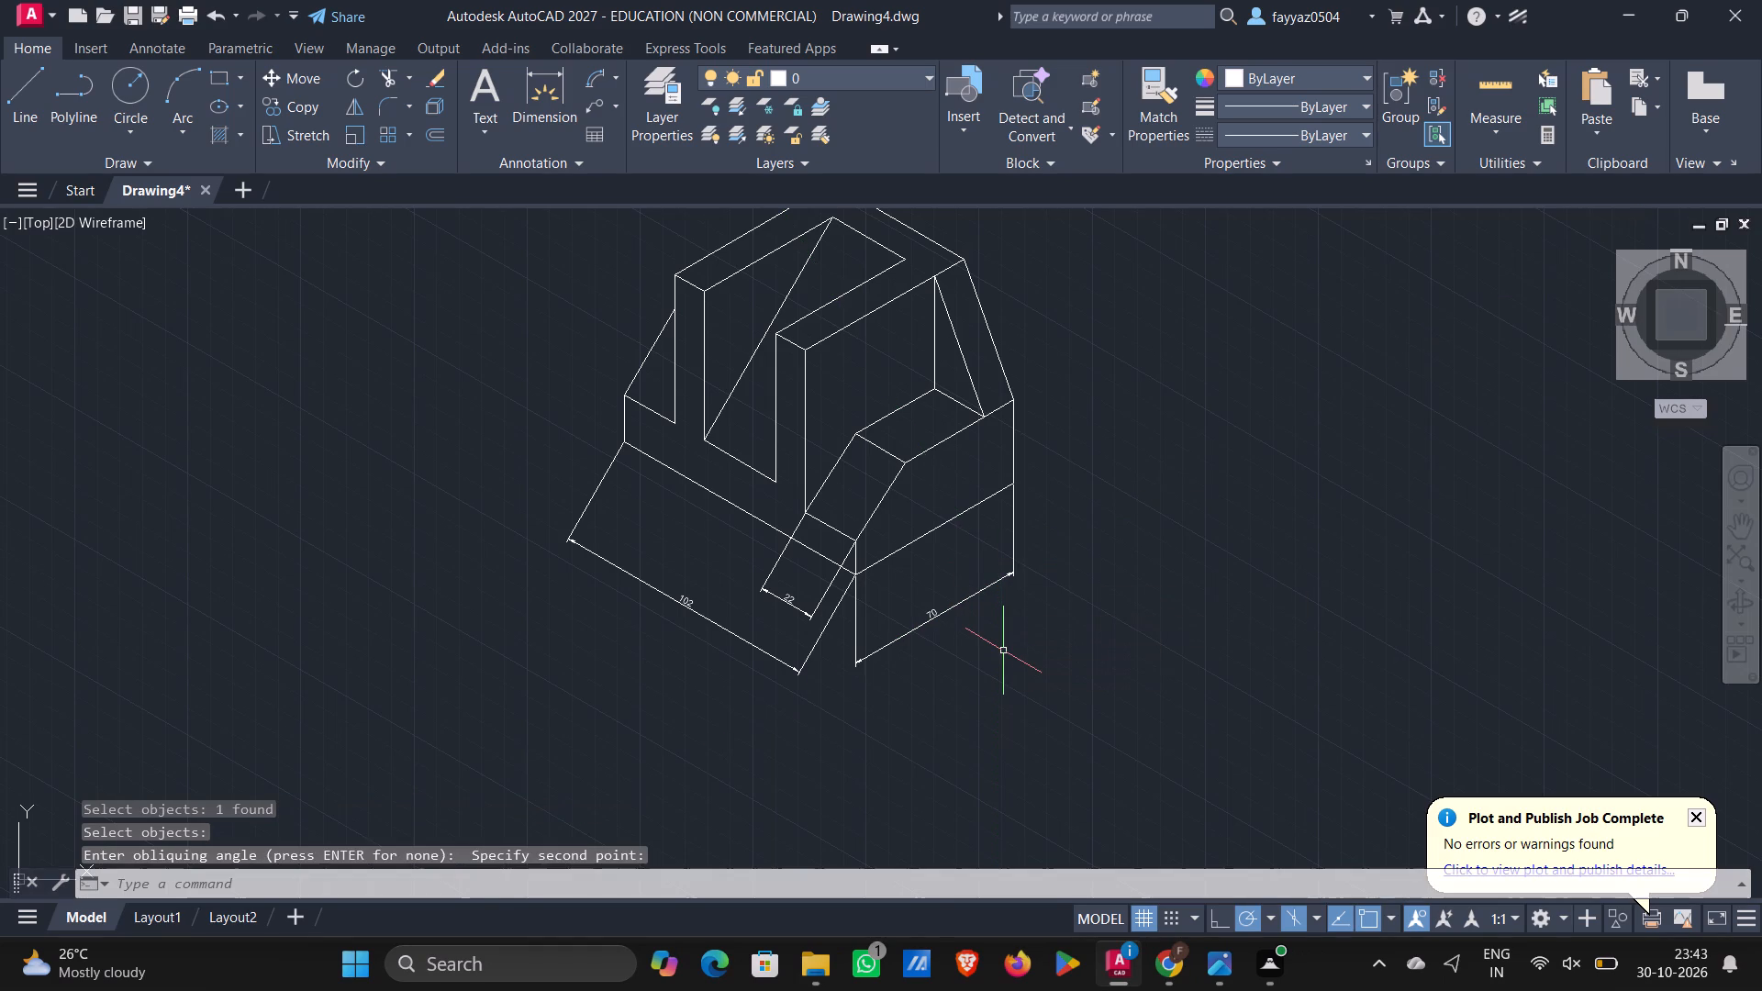
Oblique the dimension of the base's long bottom edge at 270° so its extension lines run vertically.
scroll(949, 638, "up", 2)
middle_click_drag(877, 598, 1040, 667)
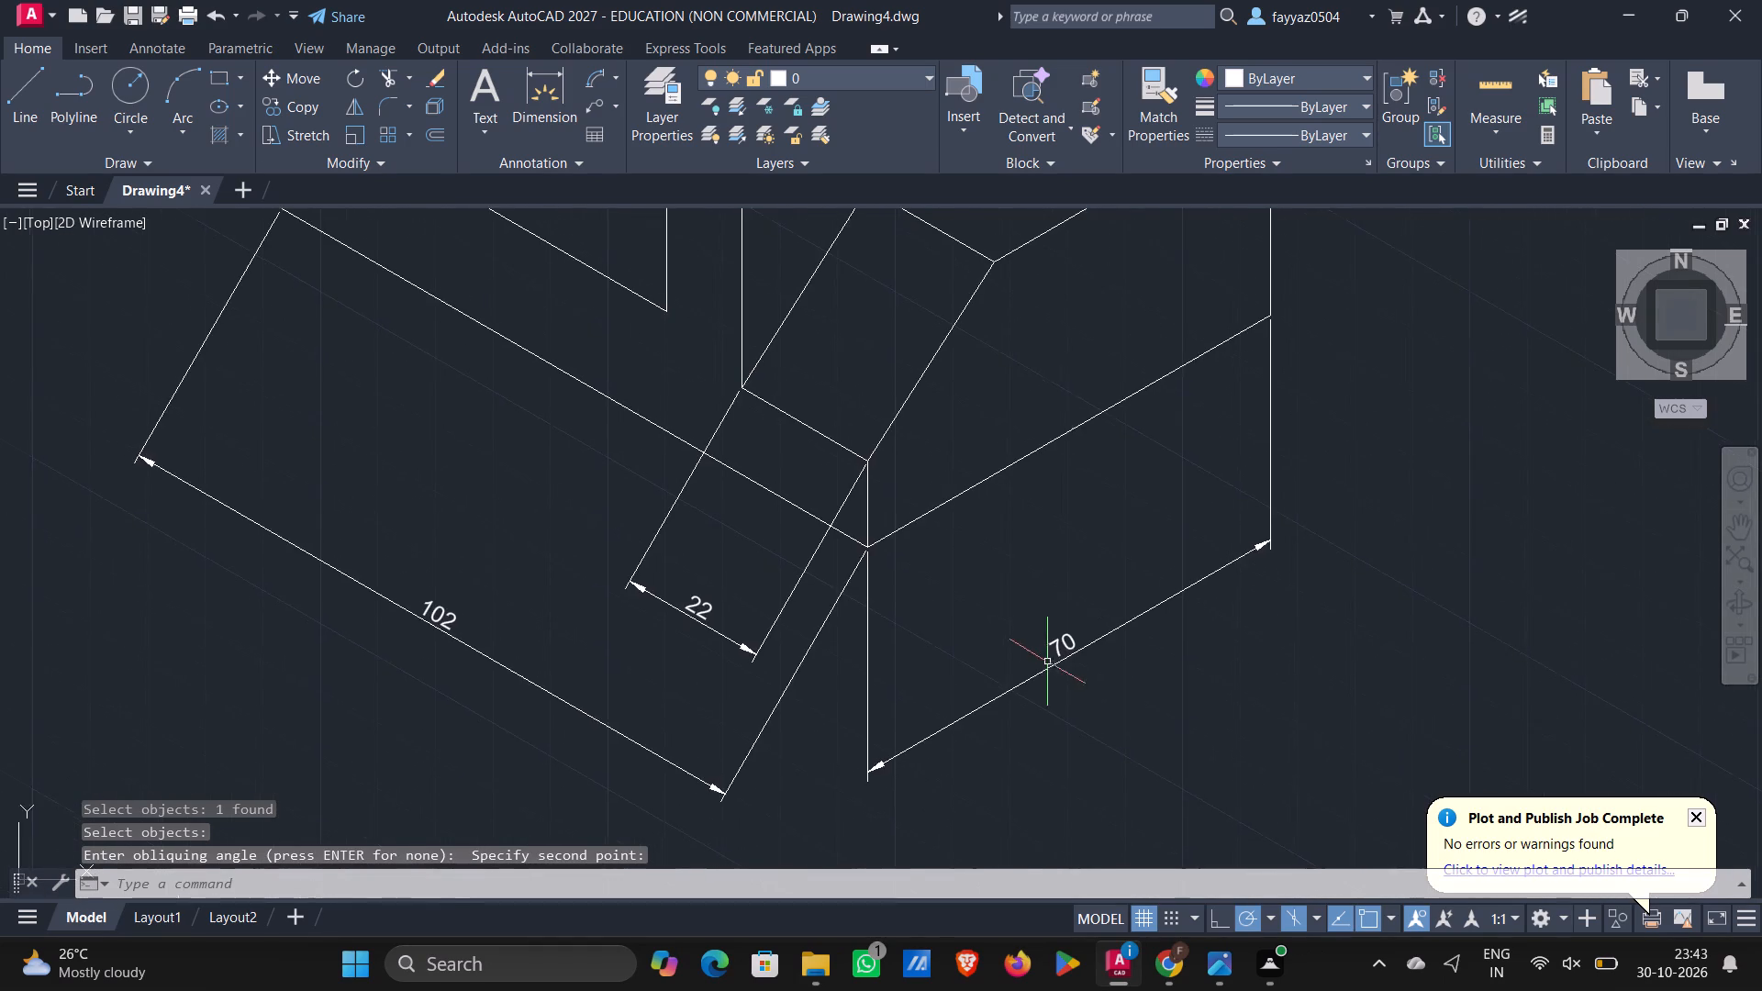
scroll(1049, 659, "down", 1)
middle_click_drag(1015, 640, 1060, 640)
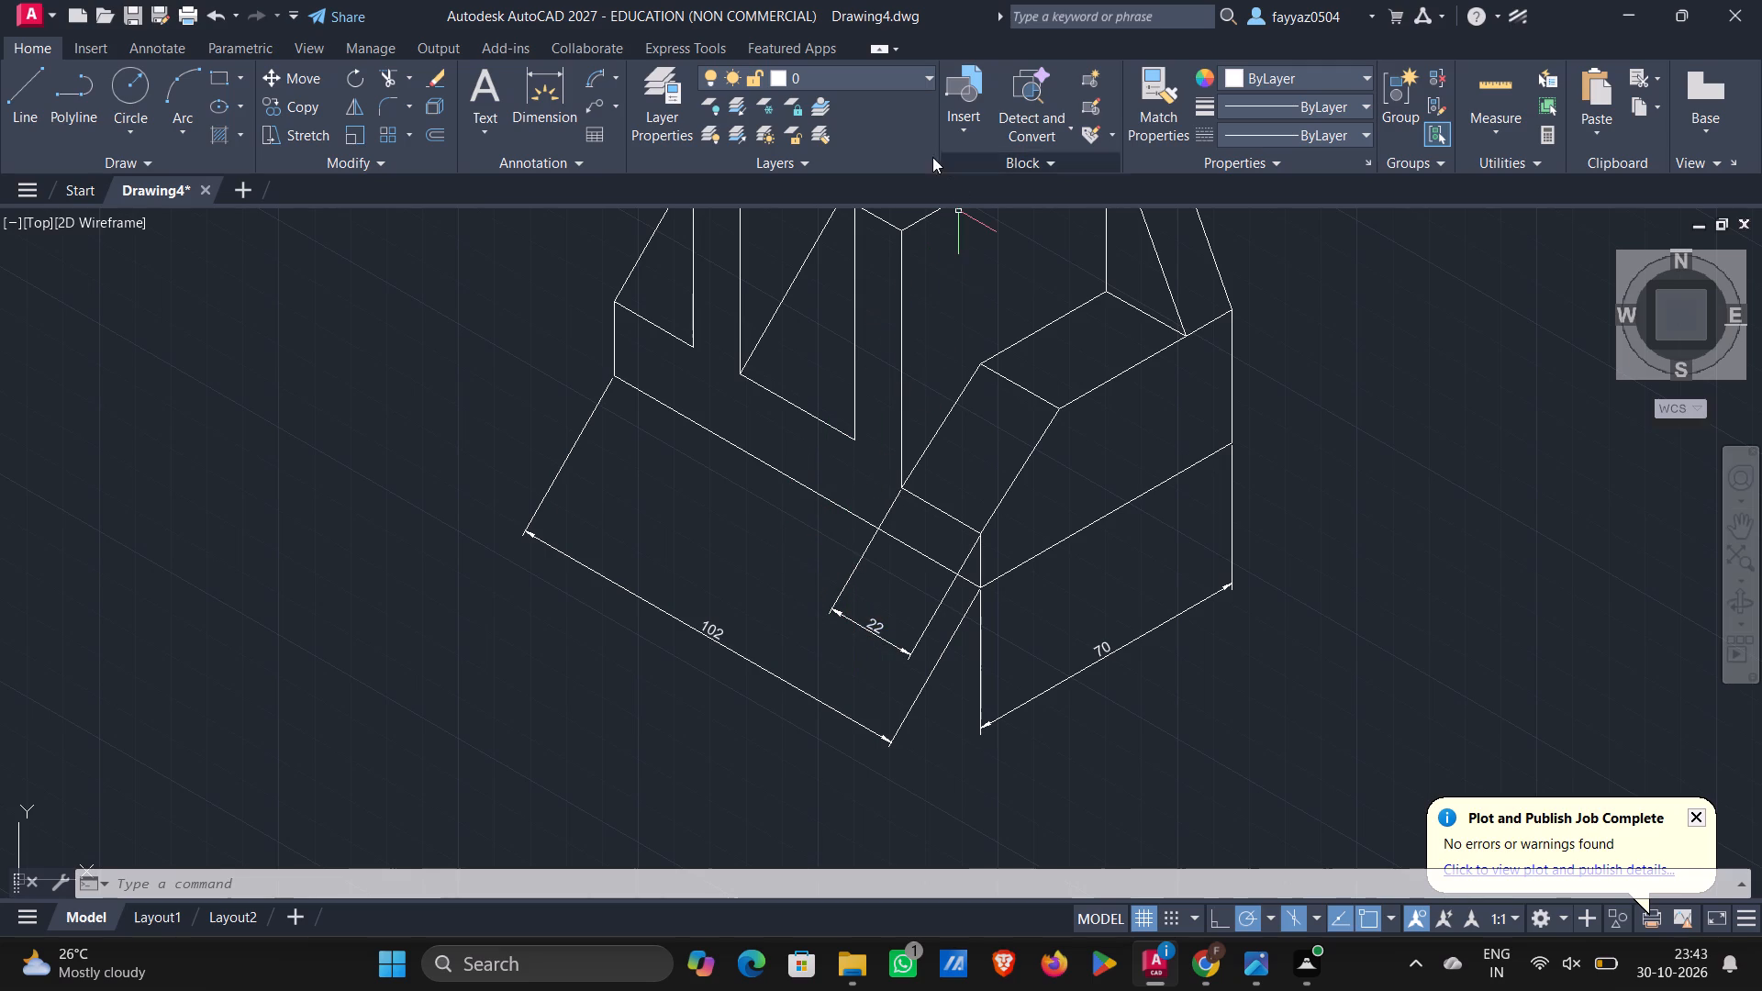
type("dim")
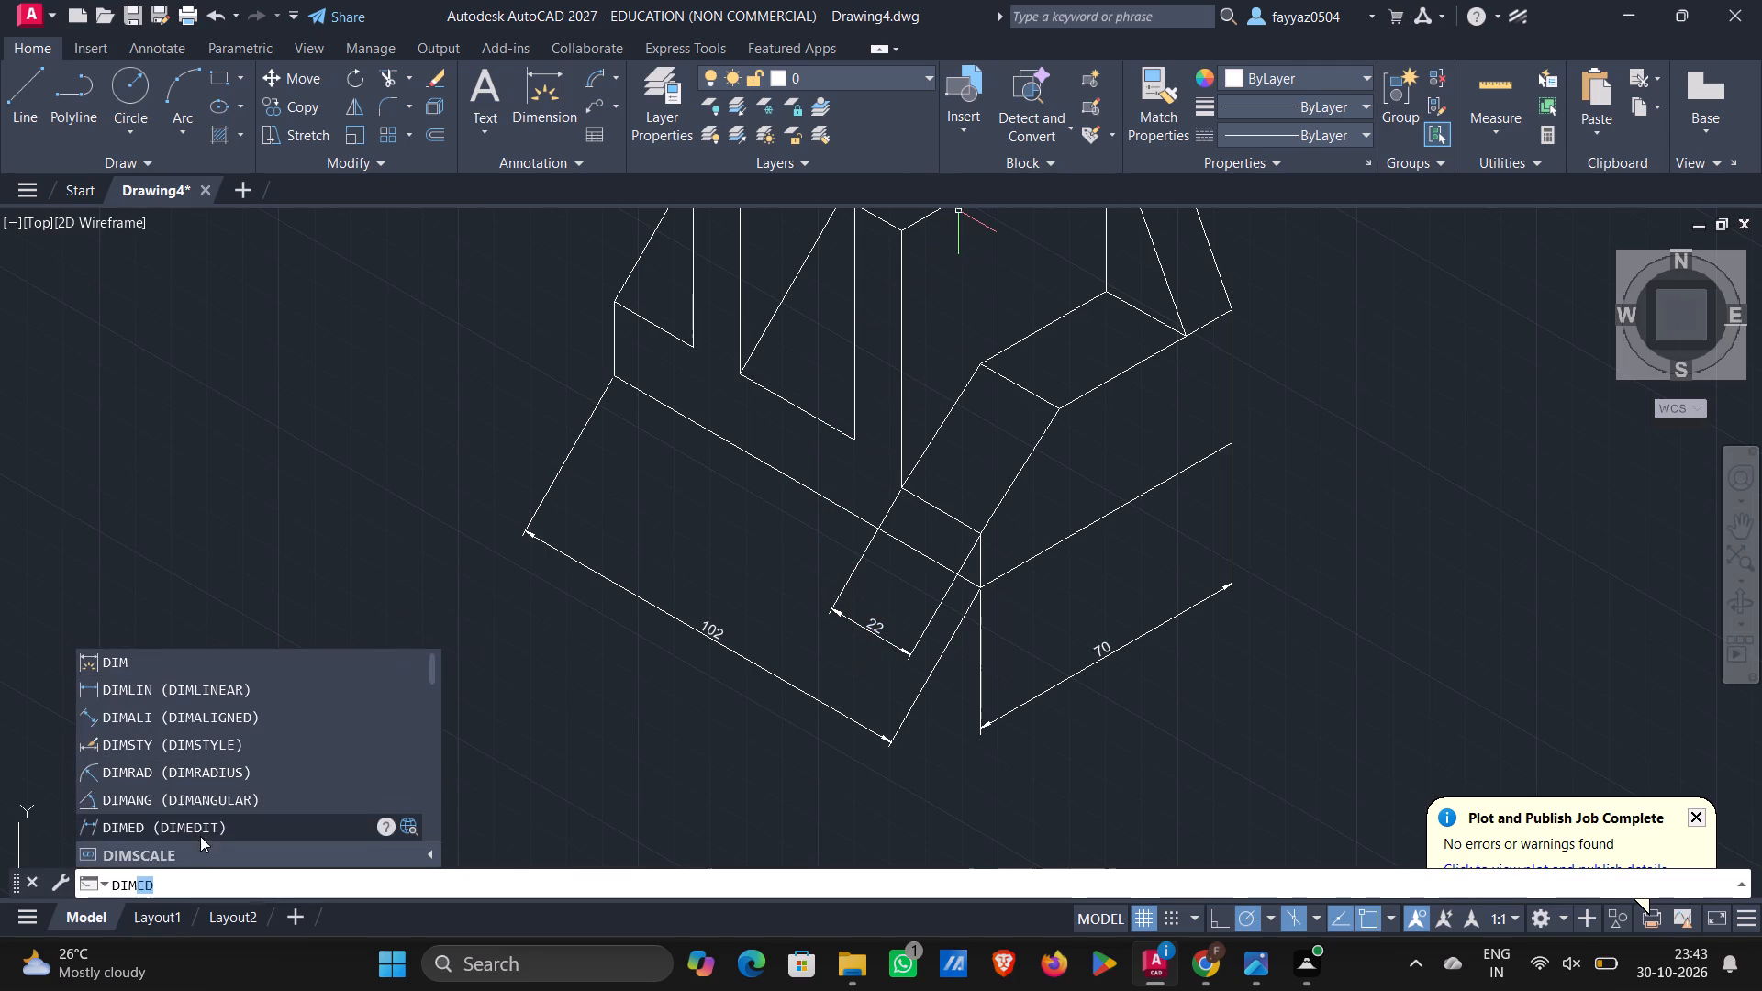
left_click(197, 826)
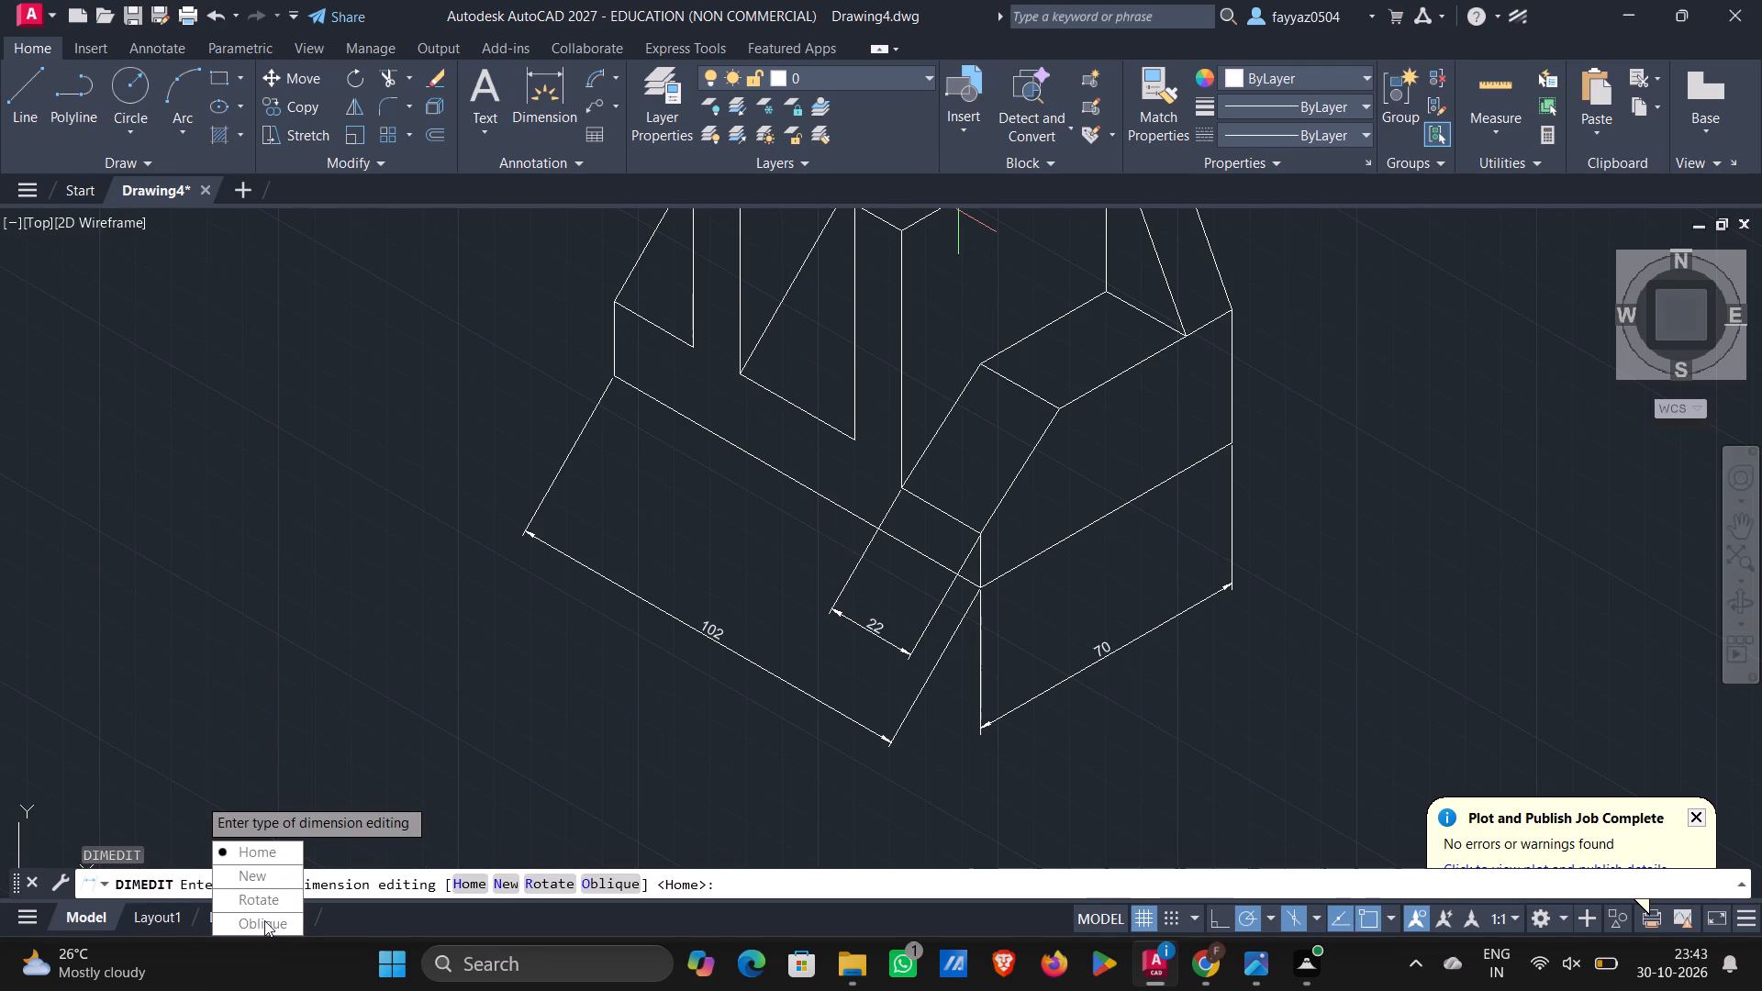
left_click_drag(265, 919, 197, 826)
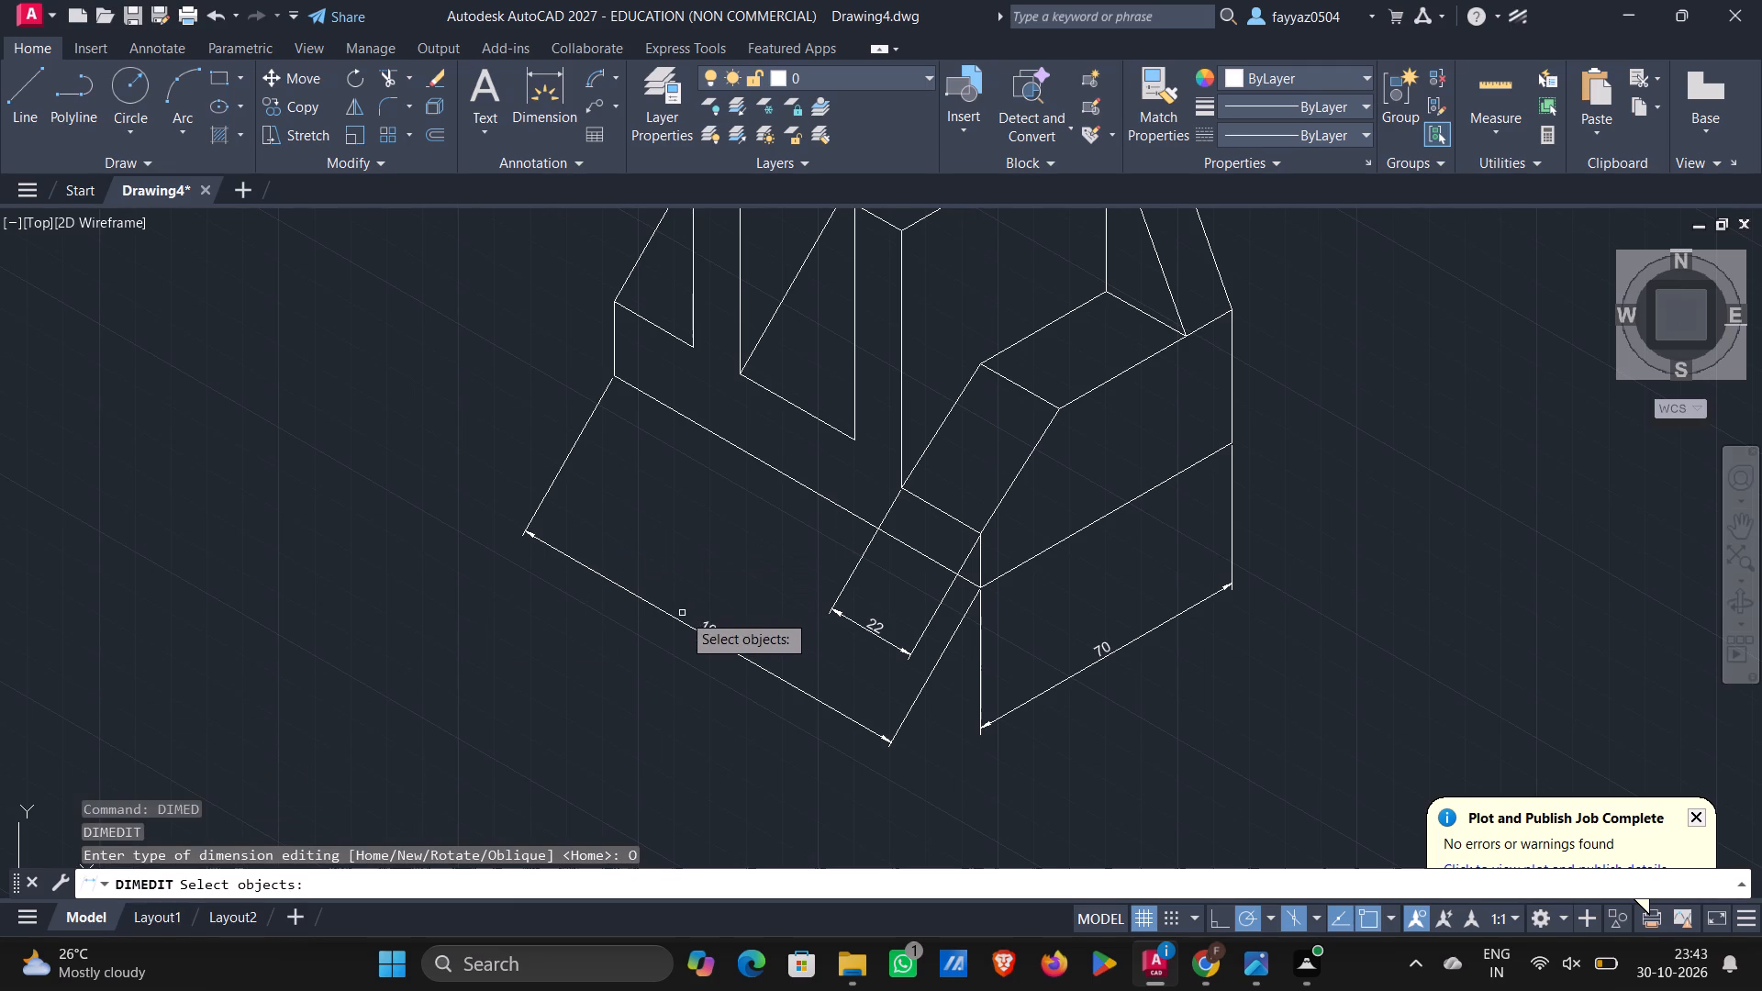
left_click(680, 619)
key("Return")
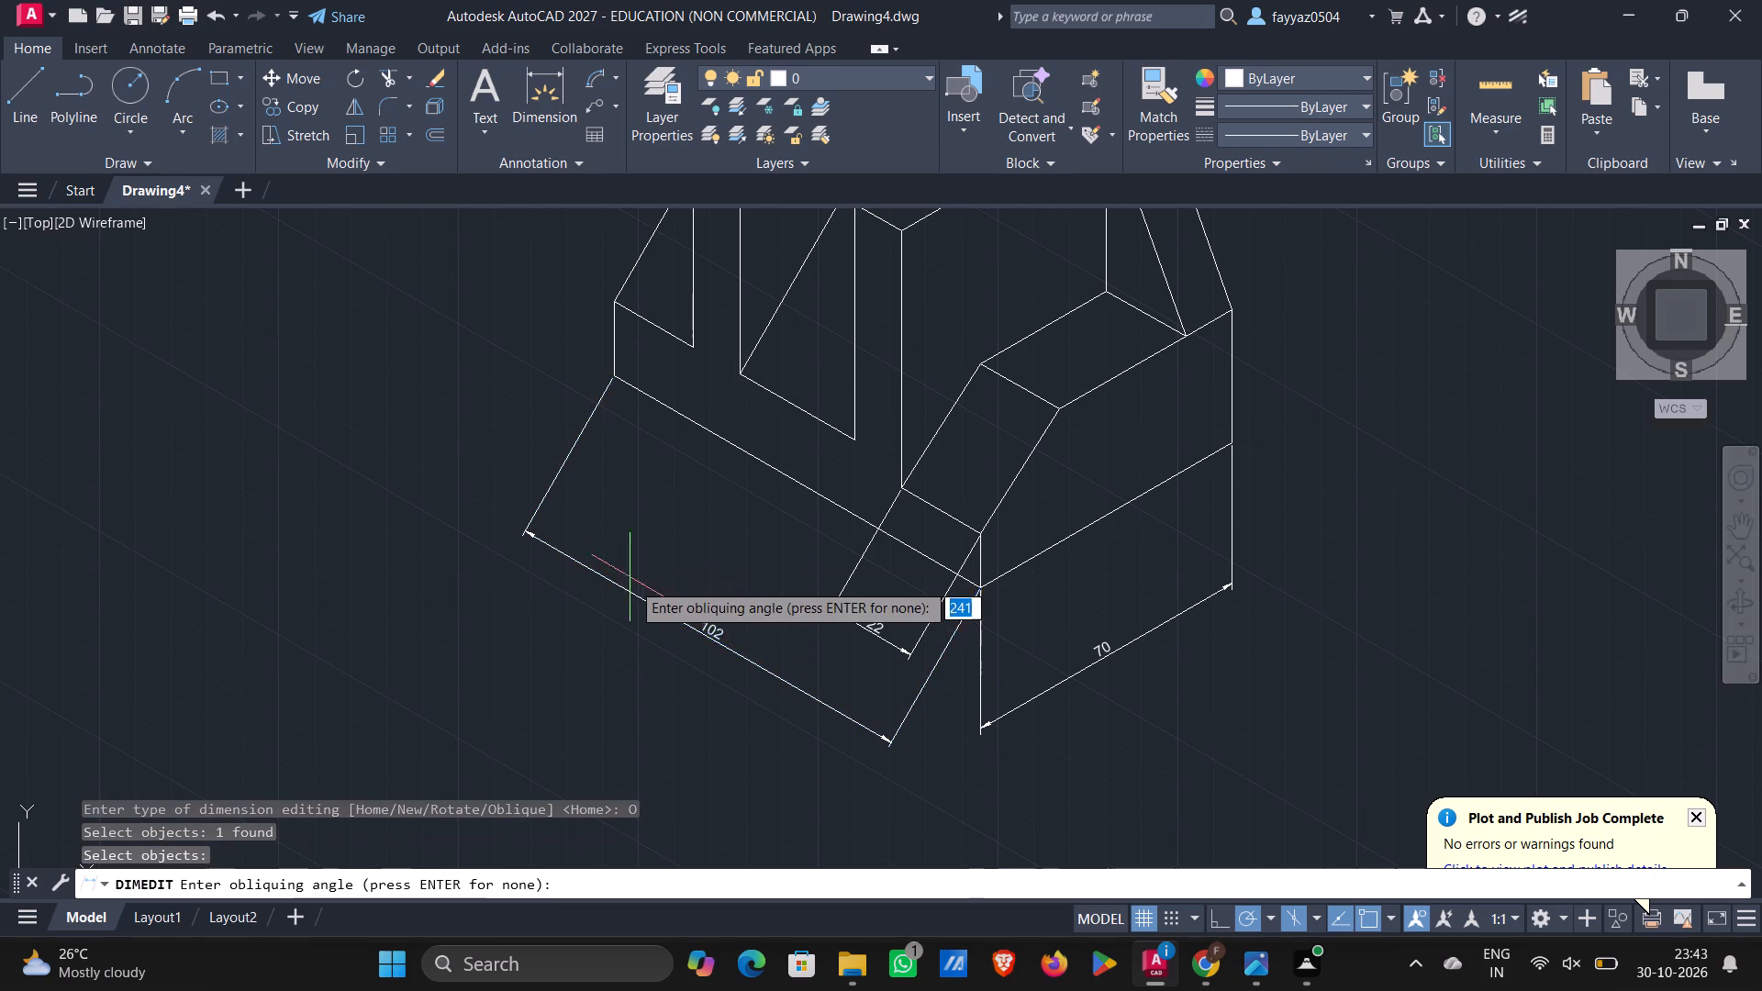
left_click(702, 635)
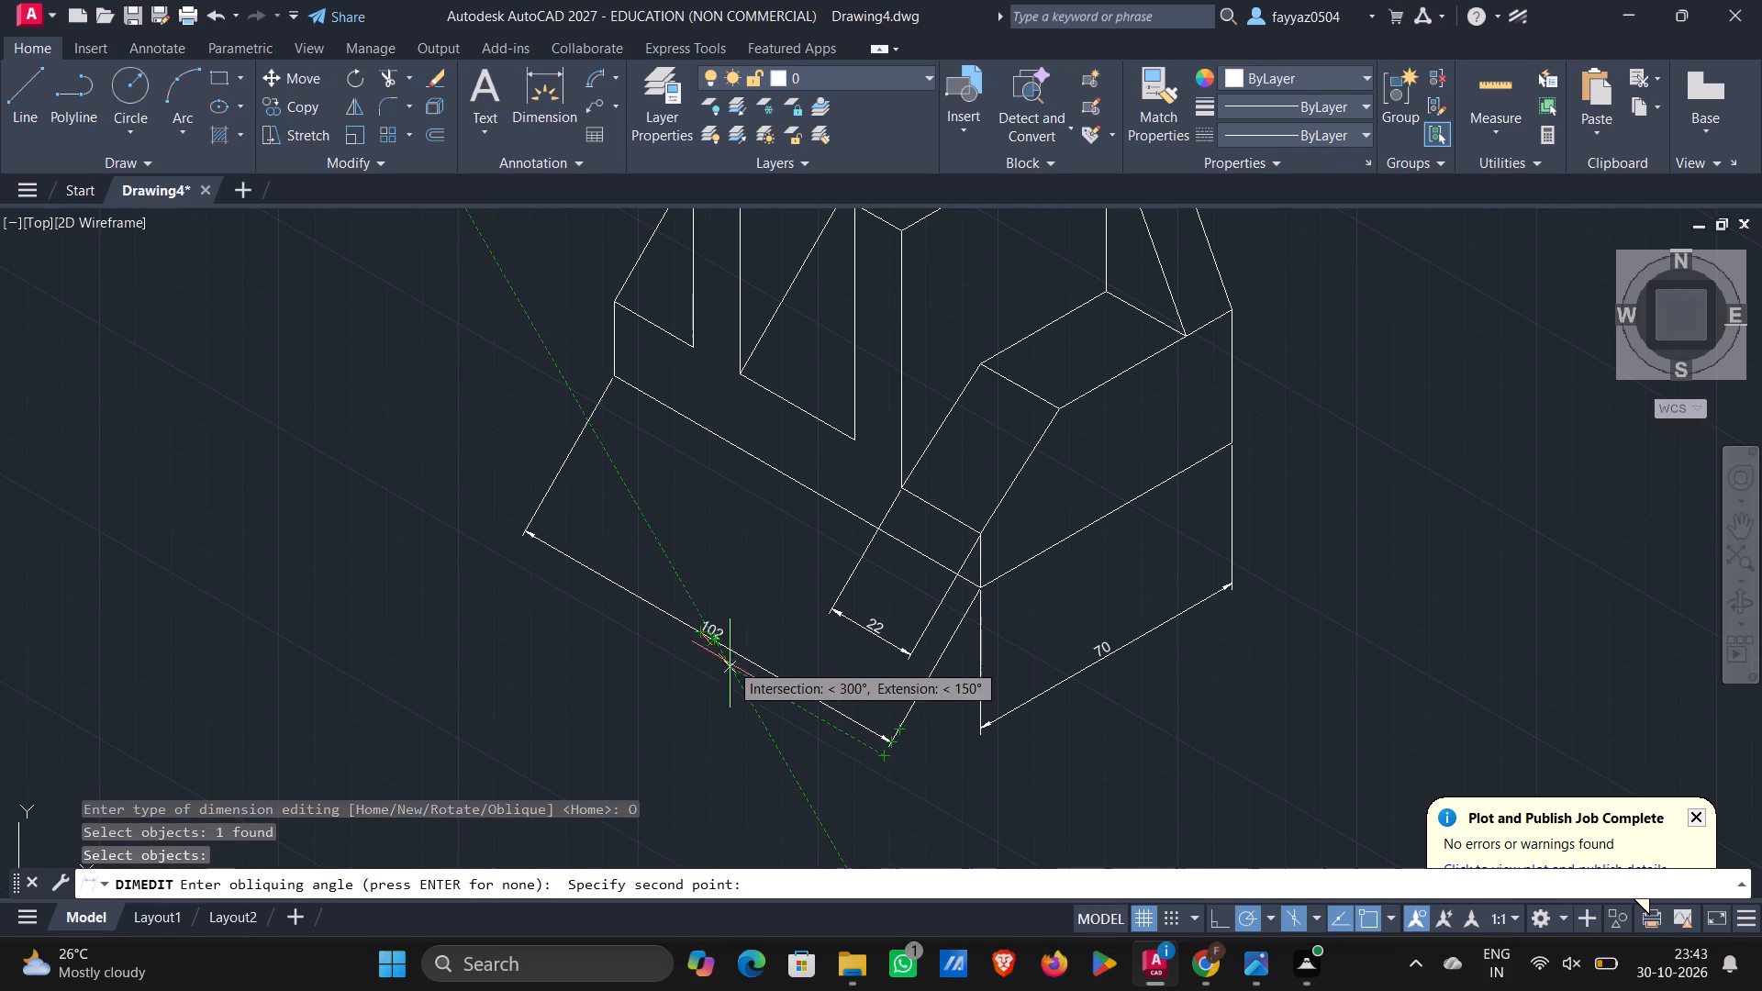
left_click(696, 718)
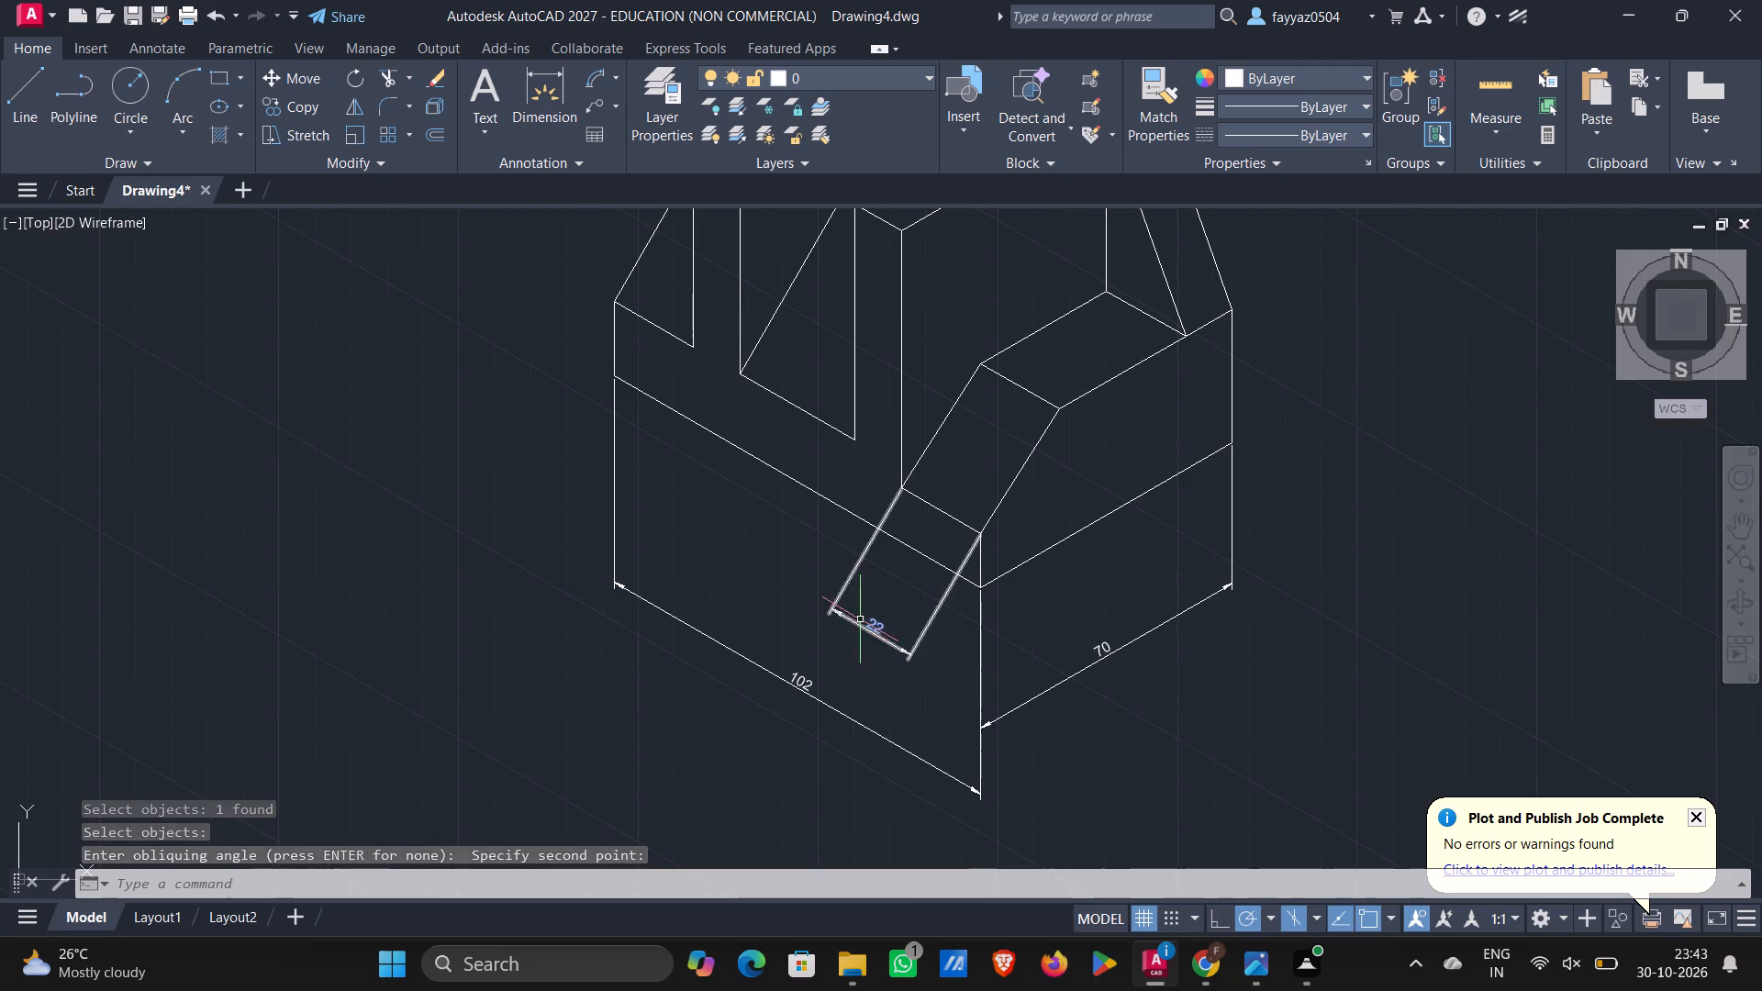
Oblique the dimension of the sloped face's lower edge so its extension lines run vertically.
key("d")
key("i")
key("m")
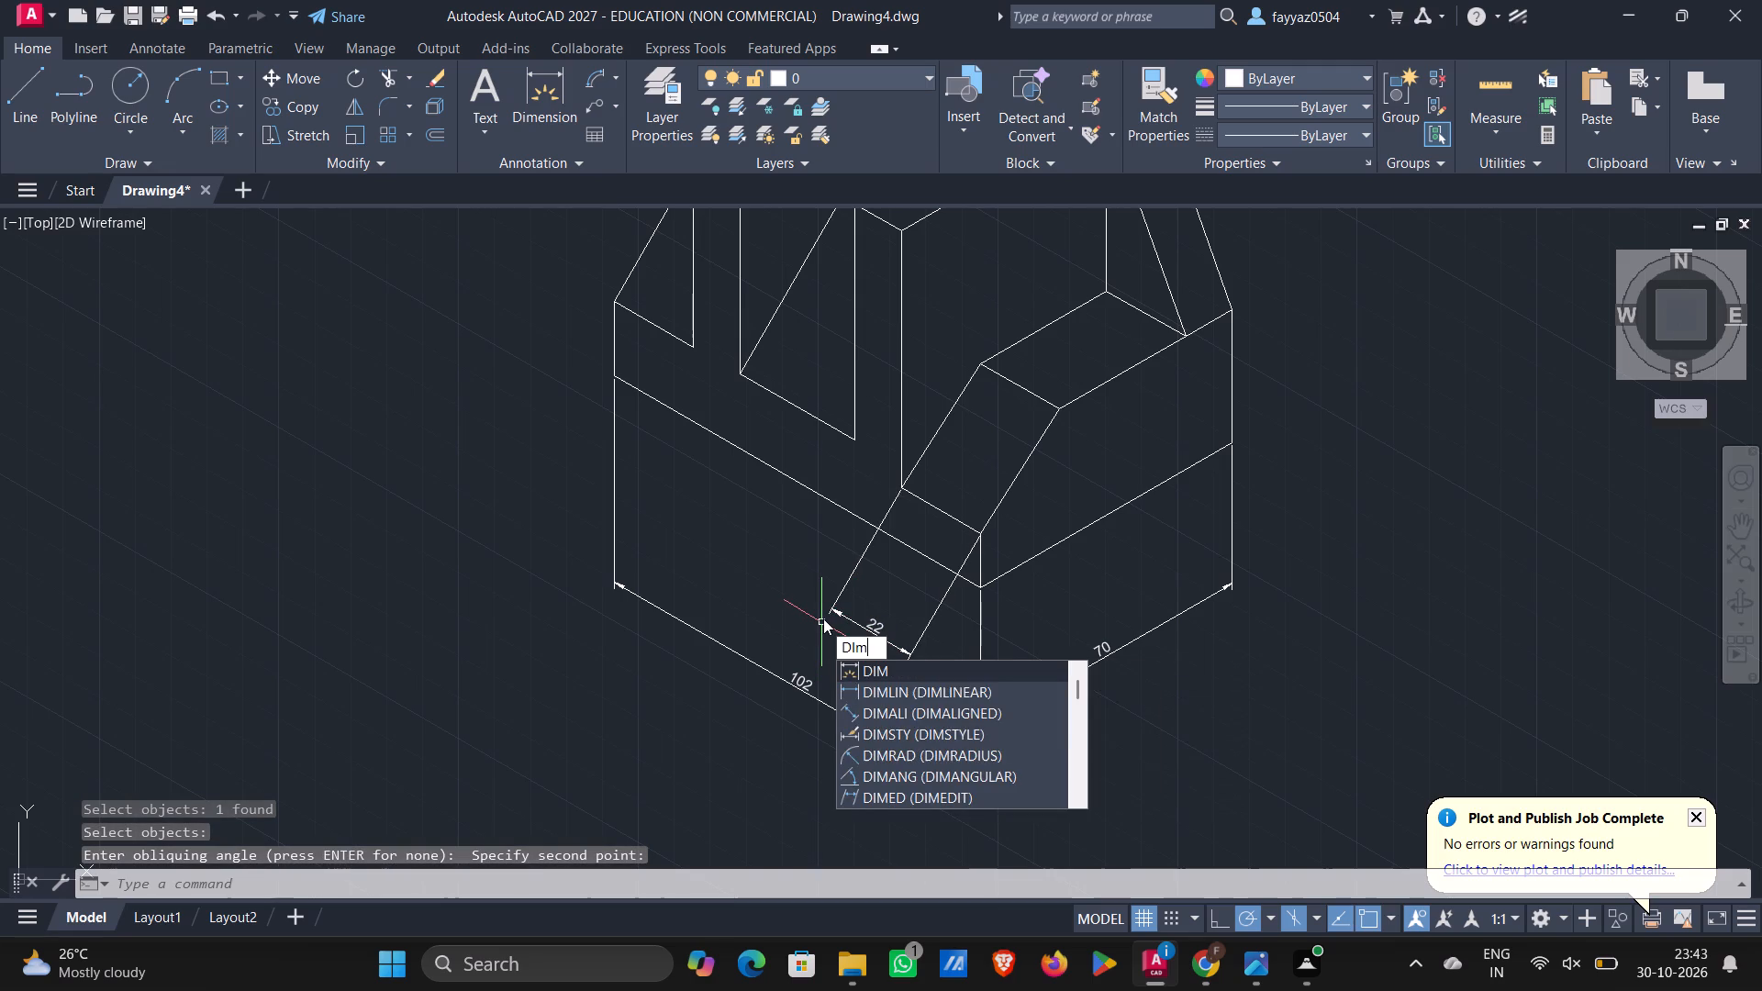
left_click(930, 797)
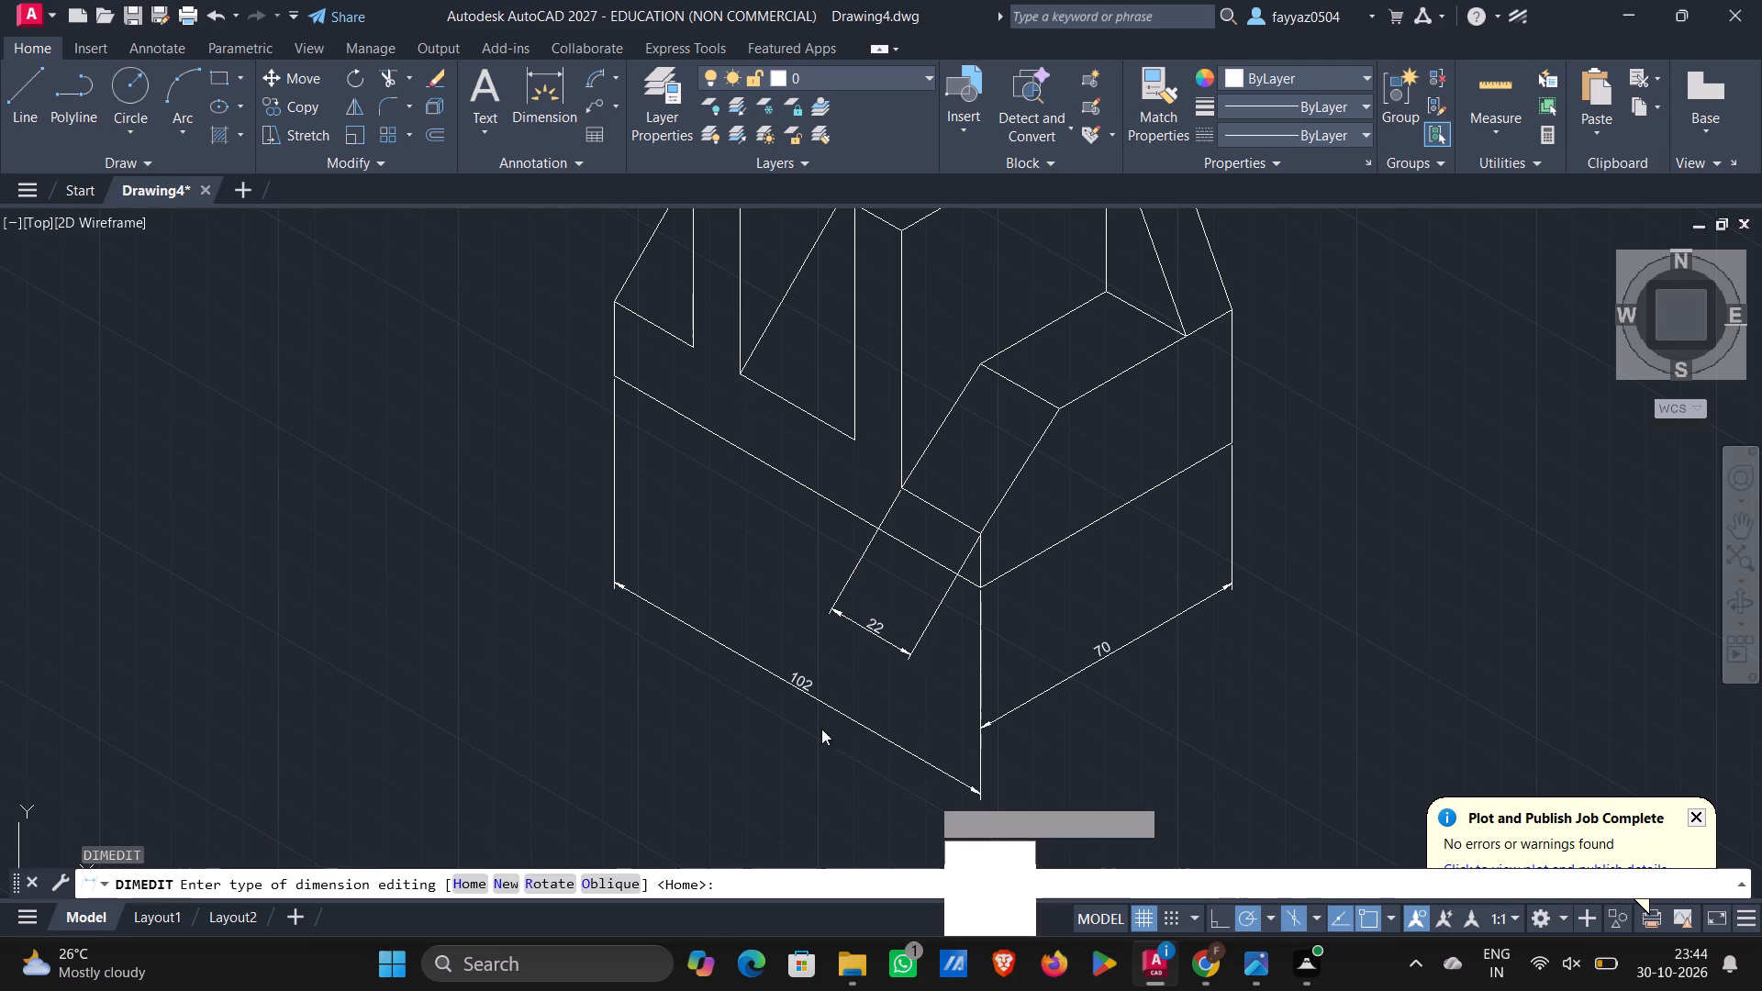
left_click_drag(986, 923, 930, 797)
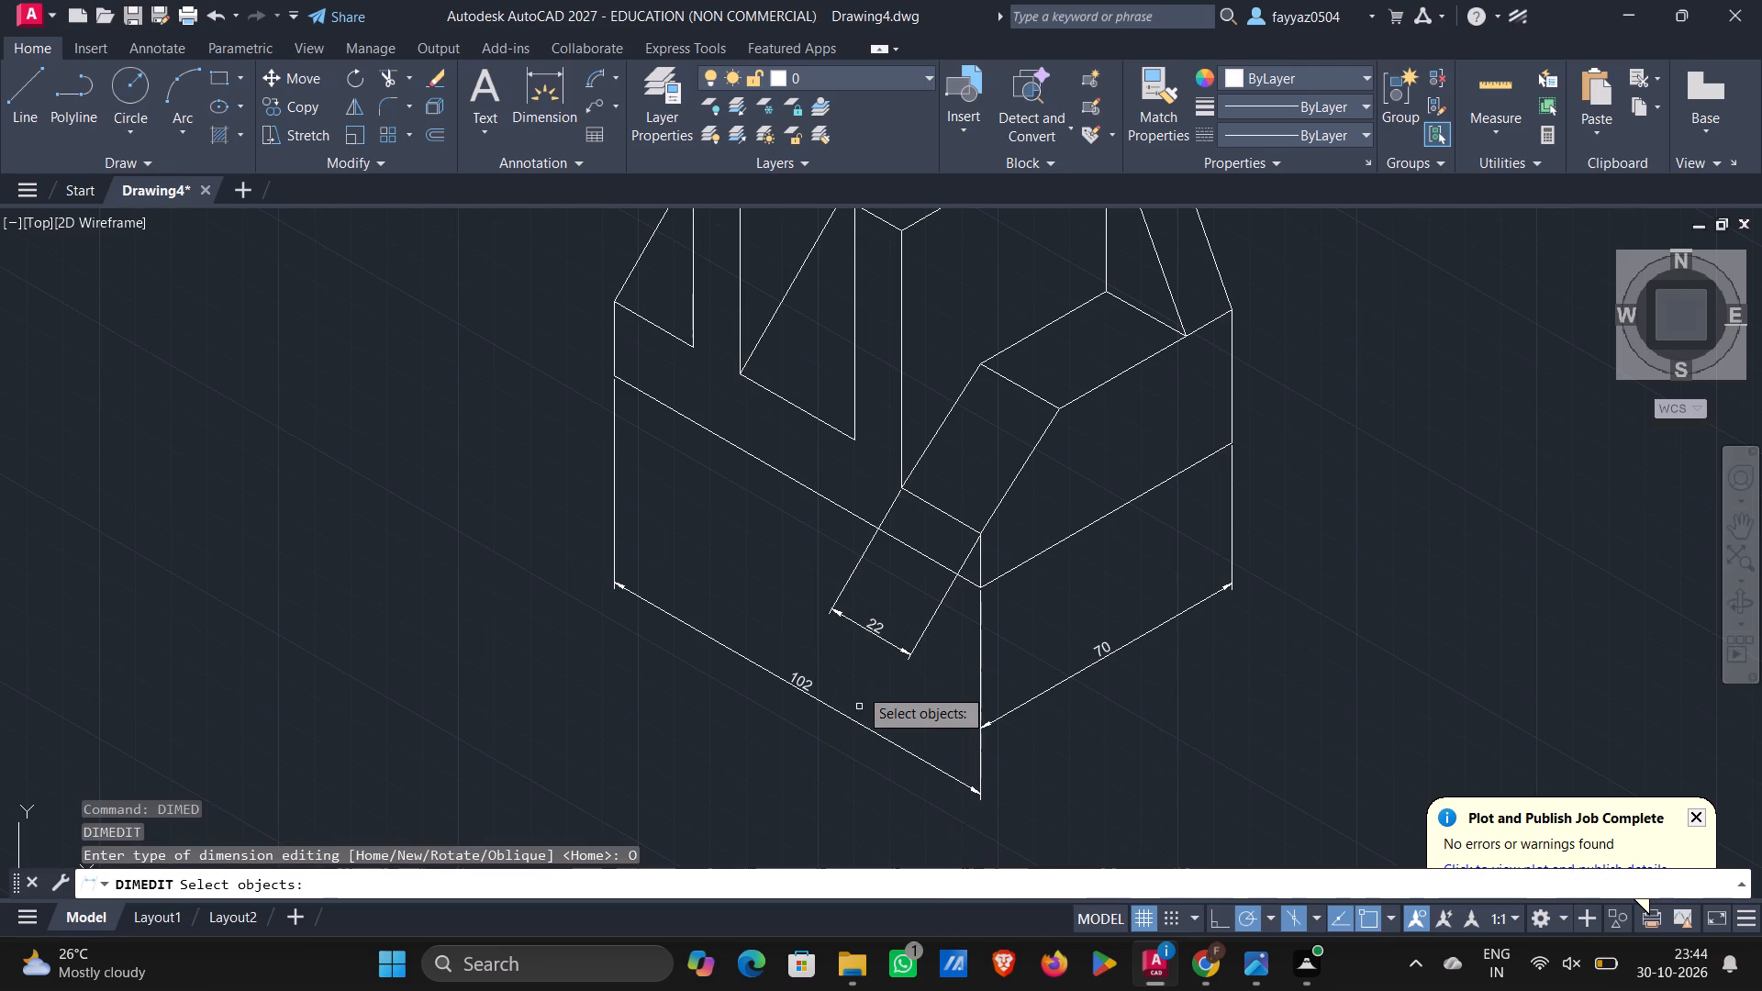
left_click(882, 636)
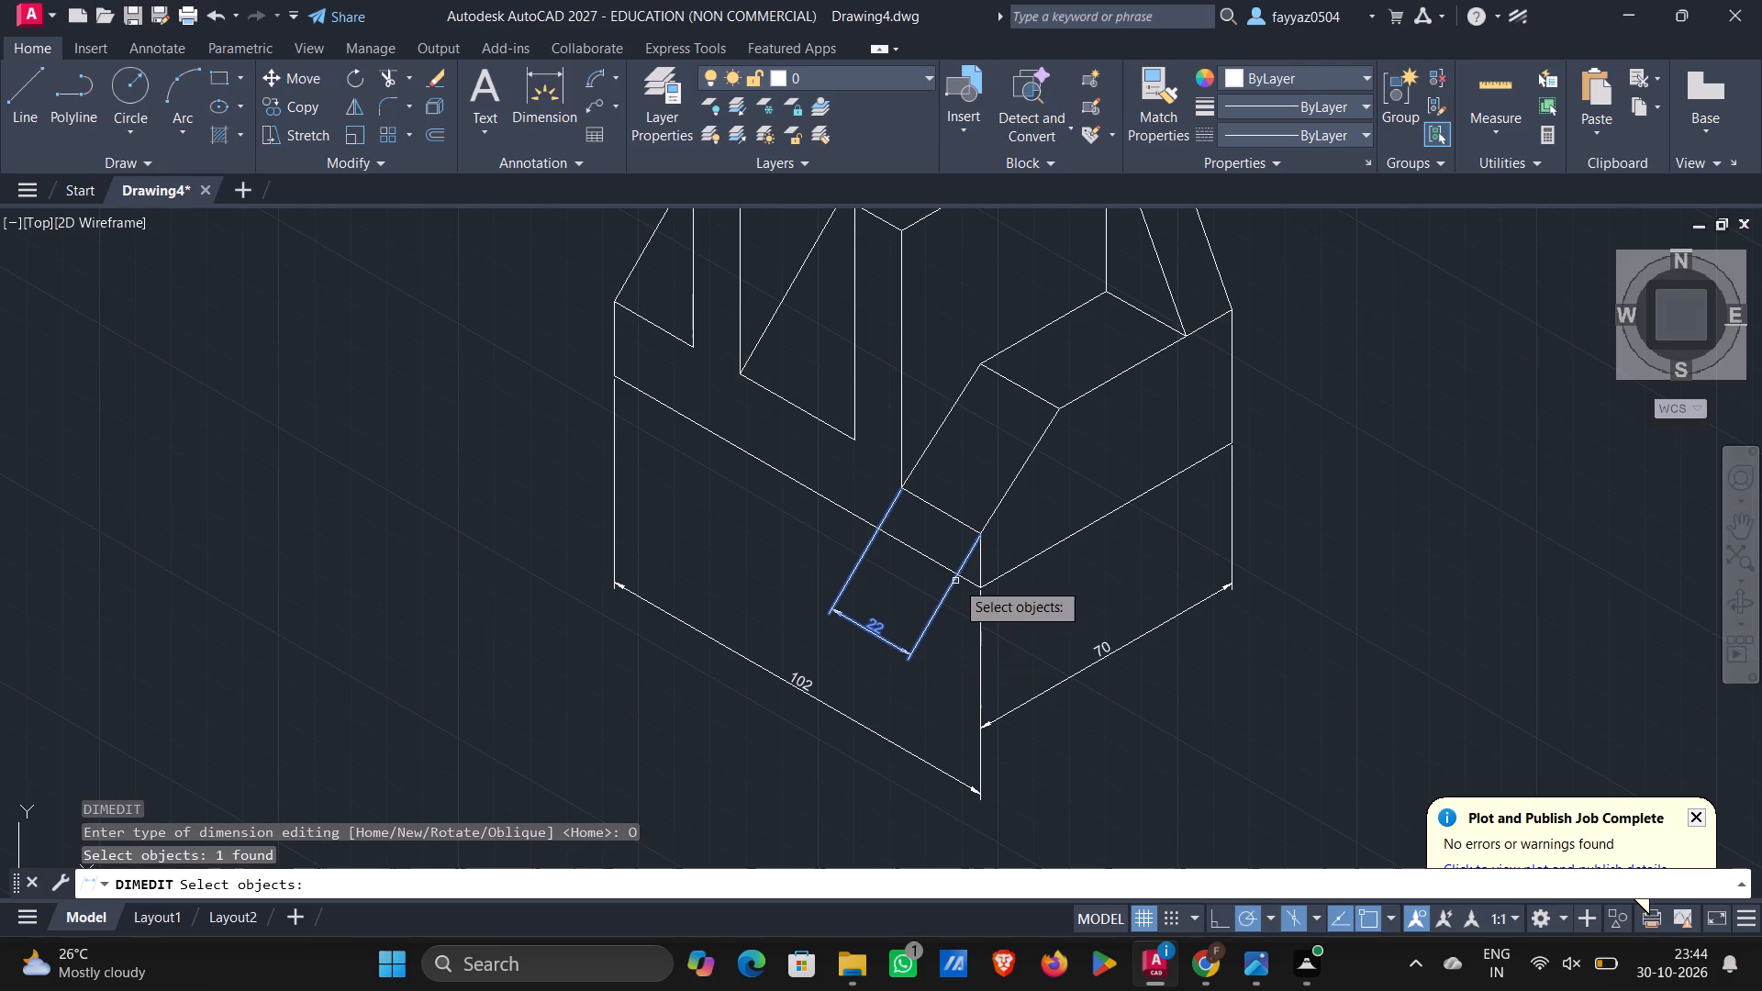
key("Return")
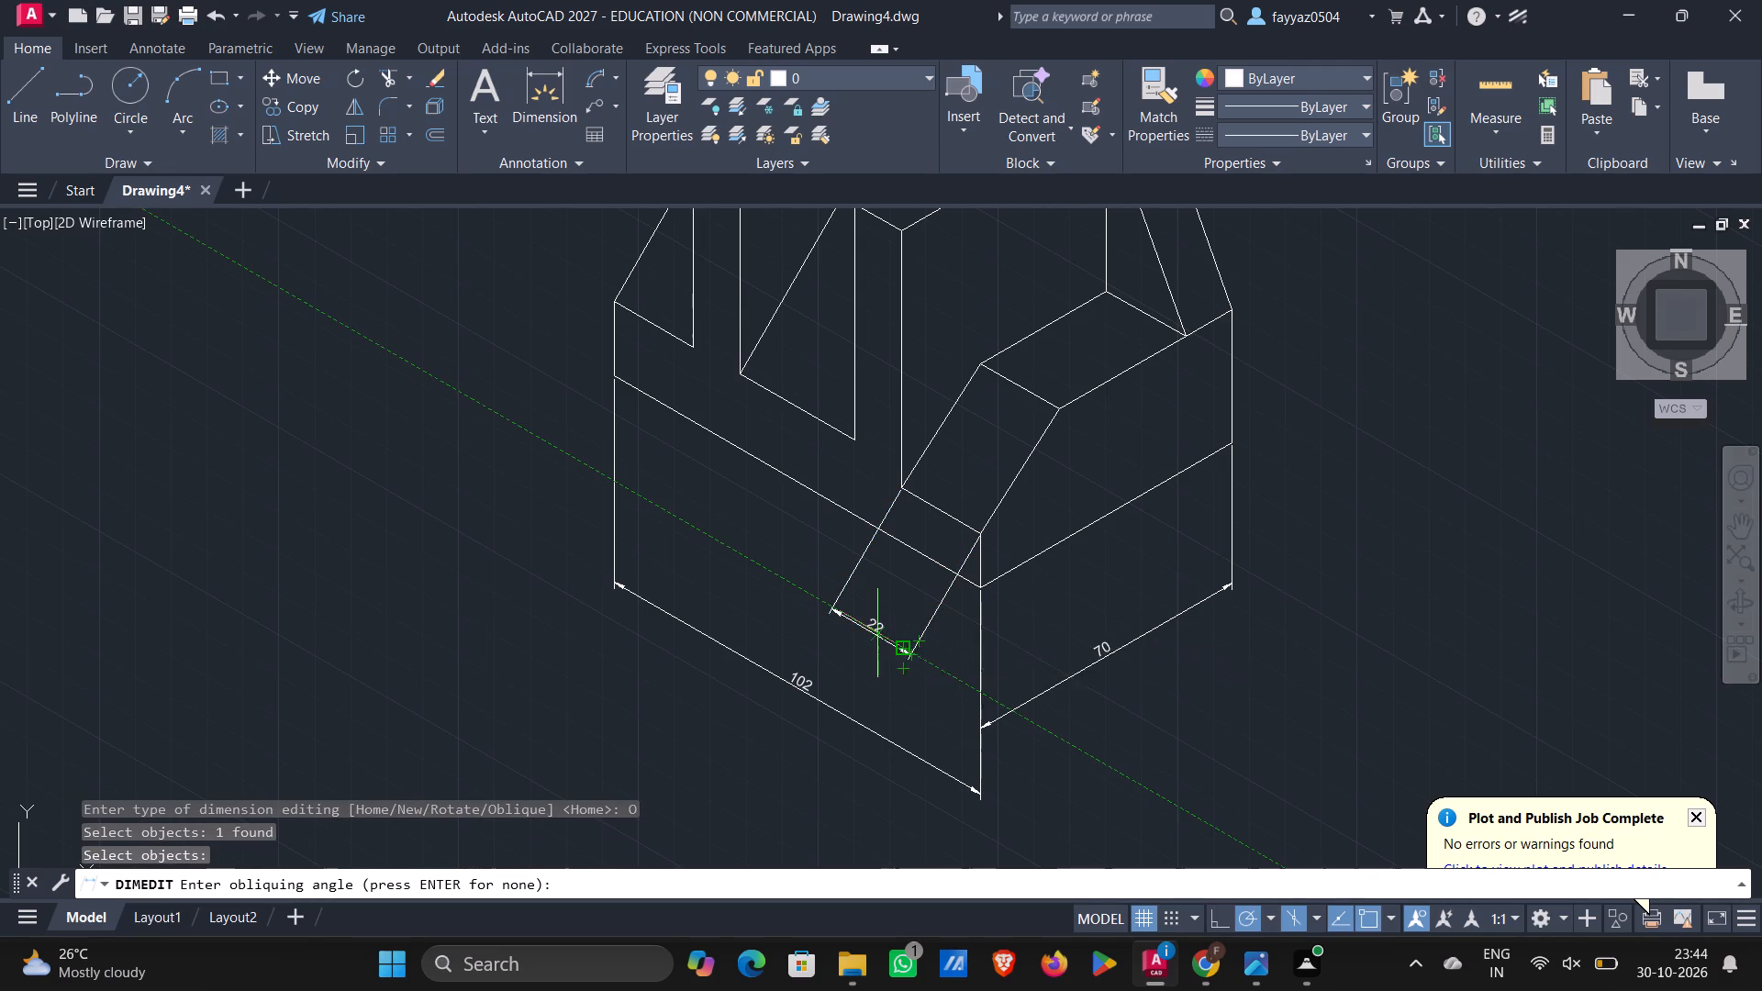
left_click(876, 635)
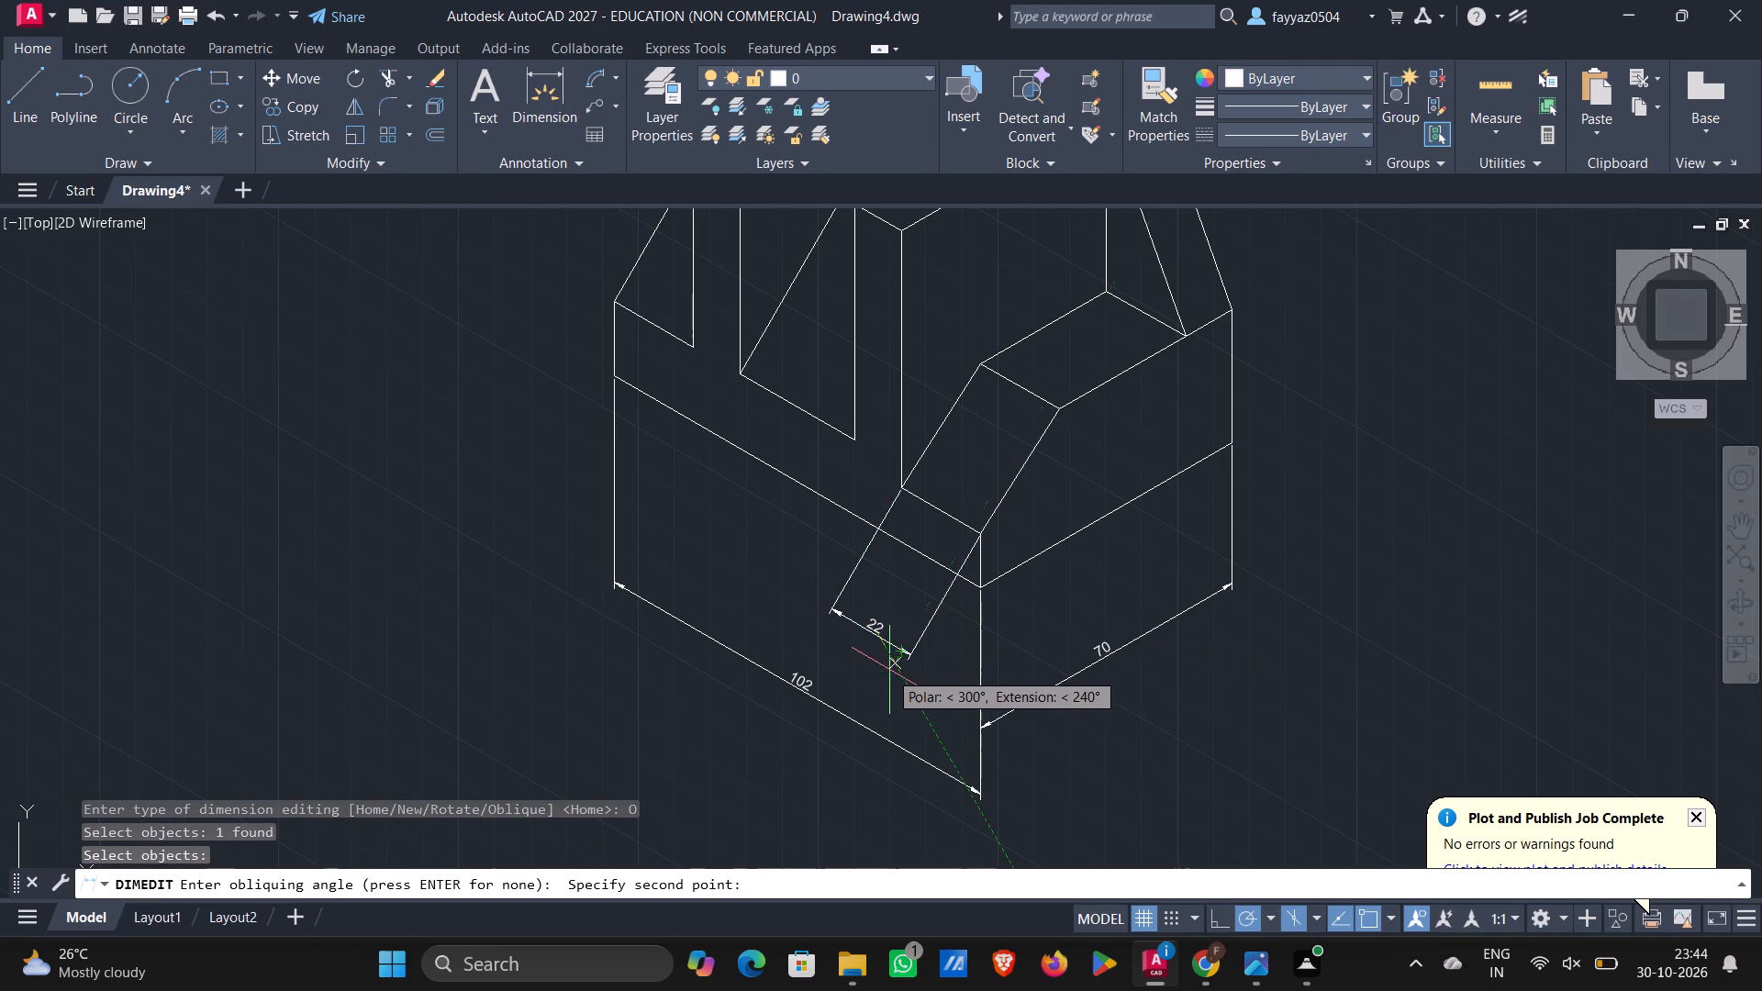
left_click(873, 671)
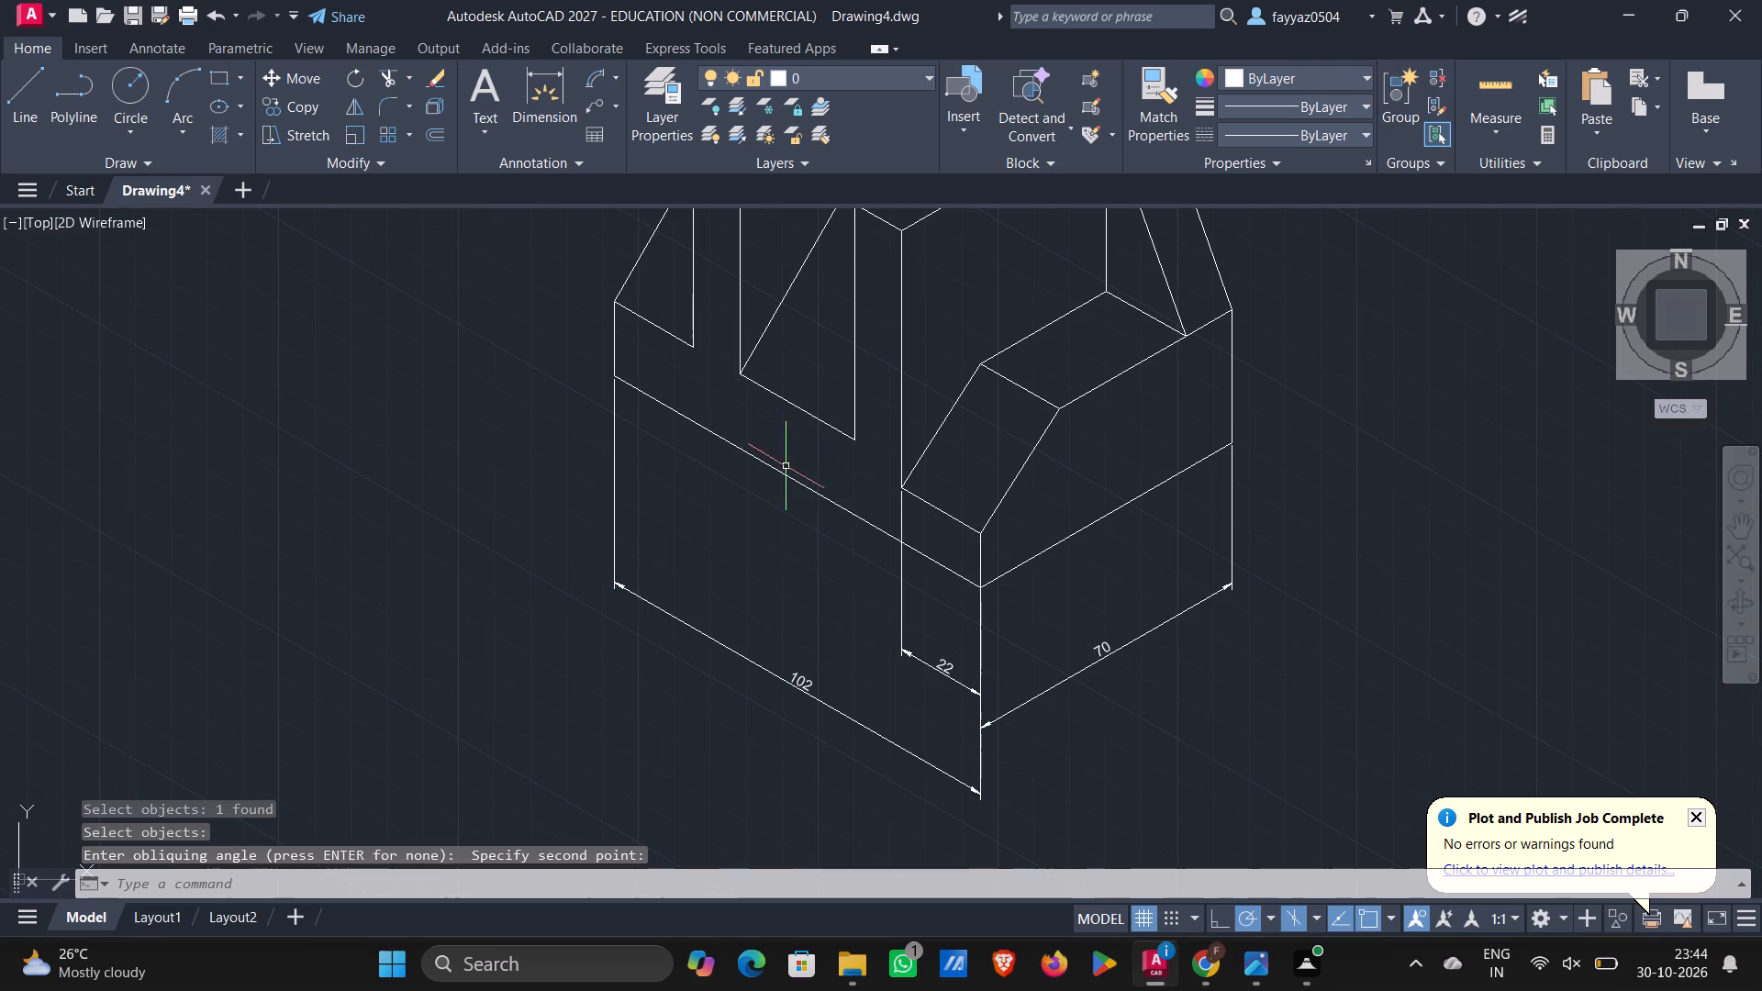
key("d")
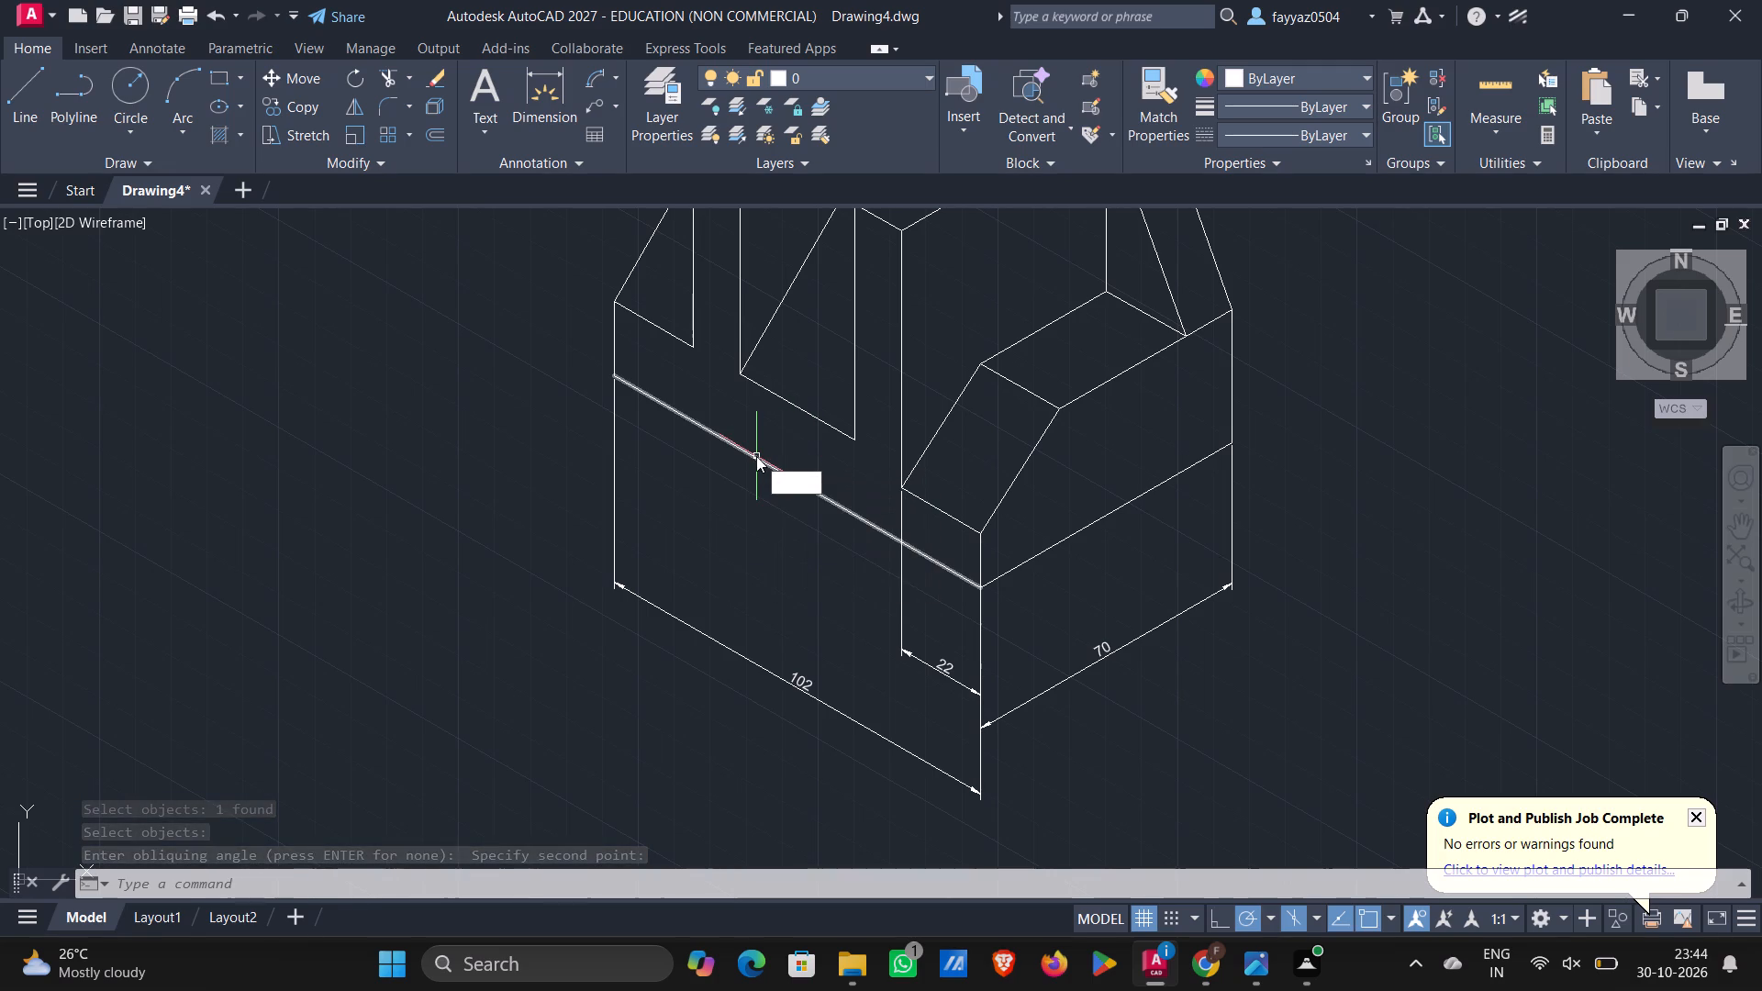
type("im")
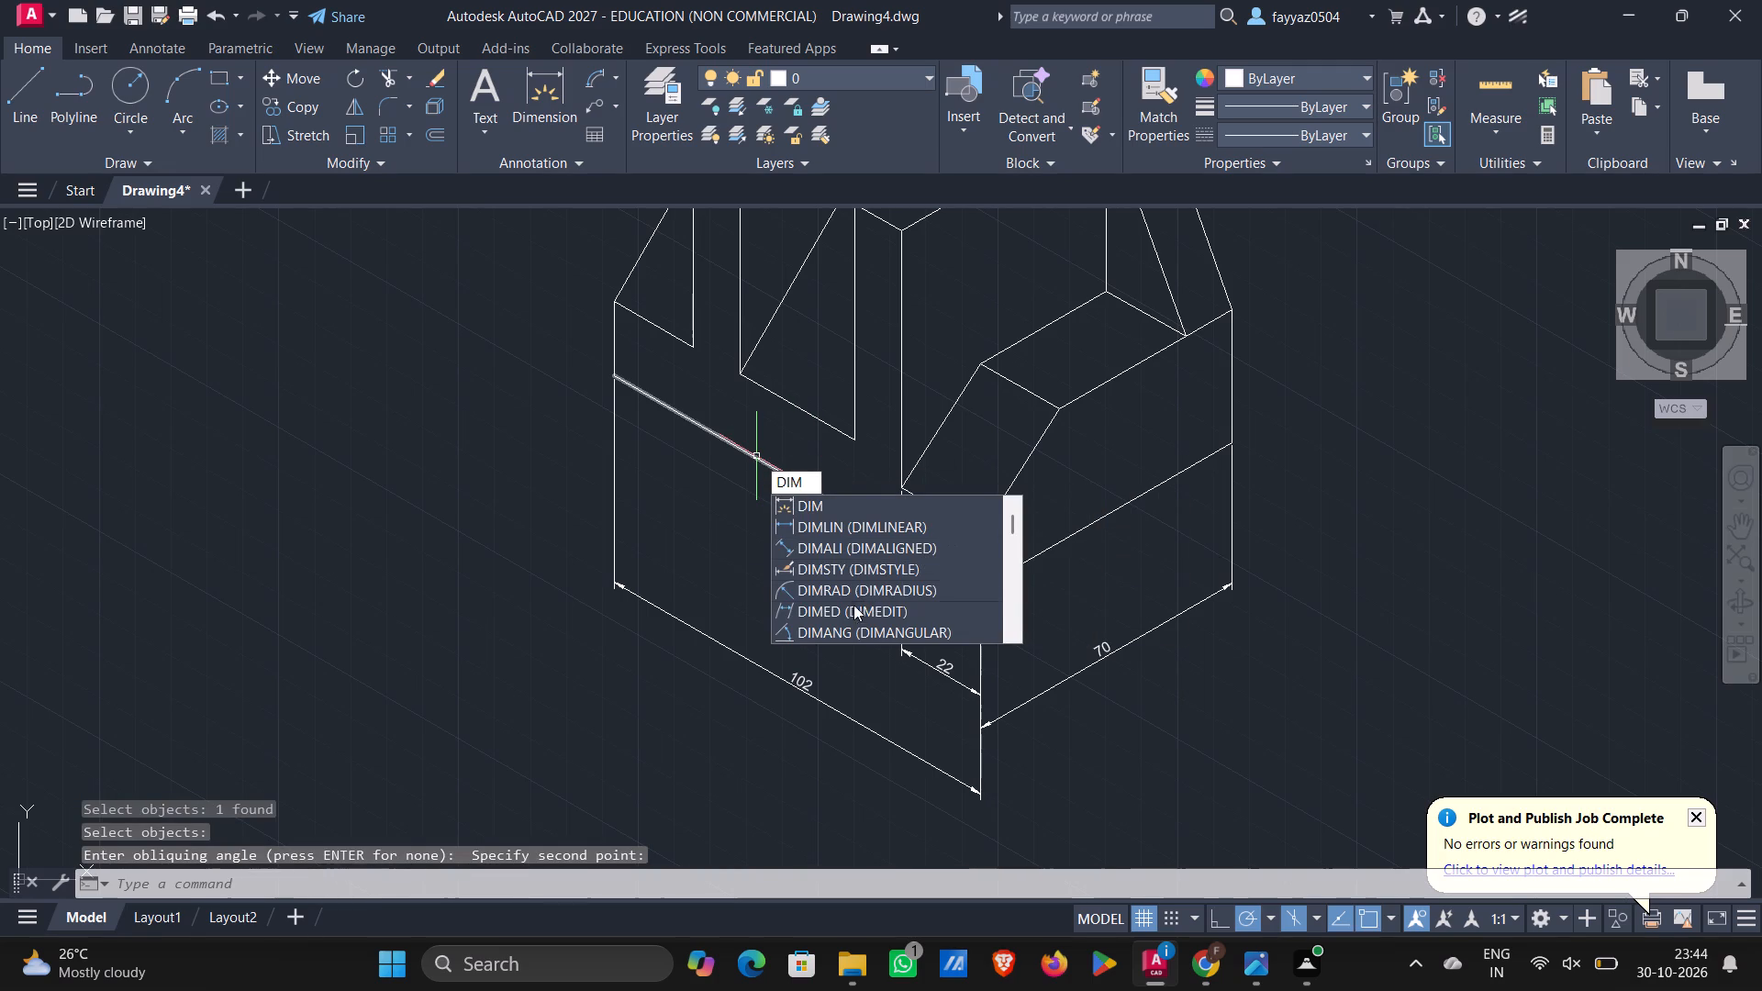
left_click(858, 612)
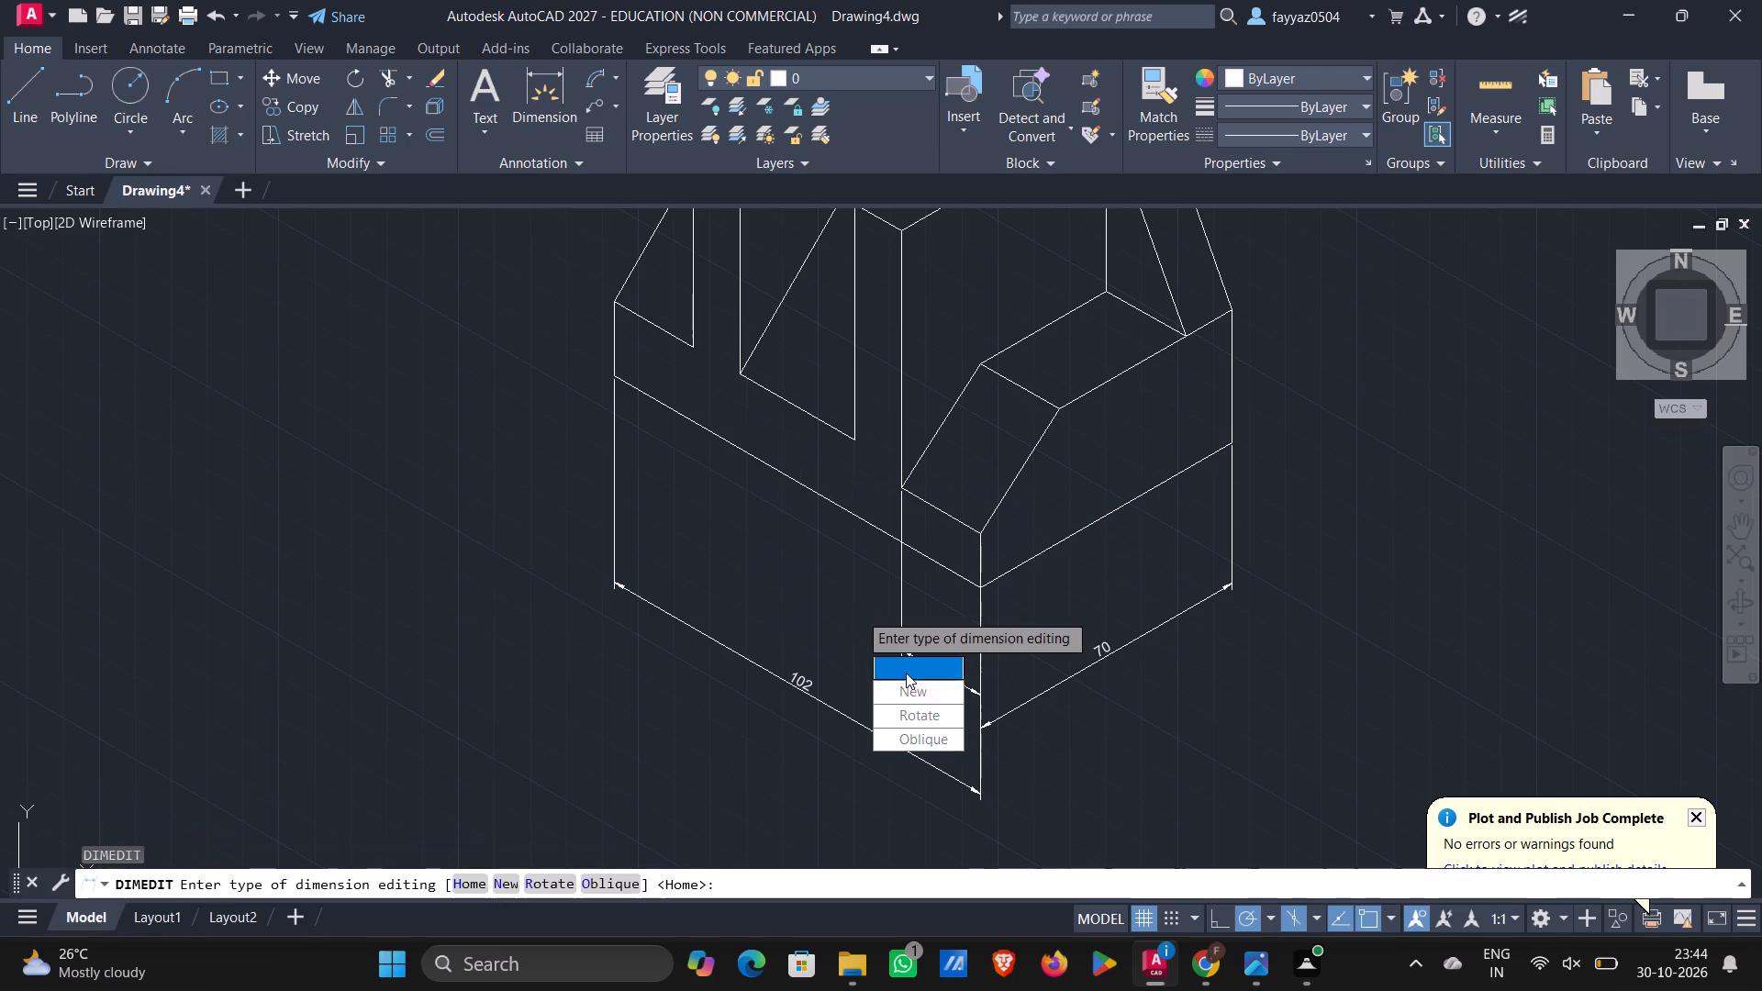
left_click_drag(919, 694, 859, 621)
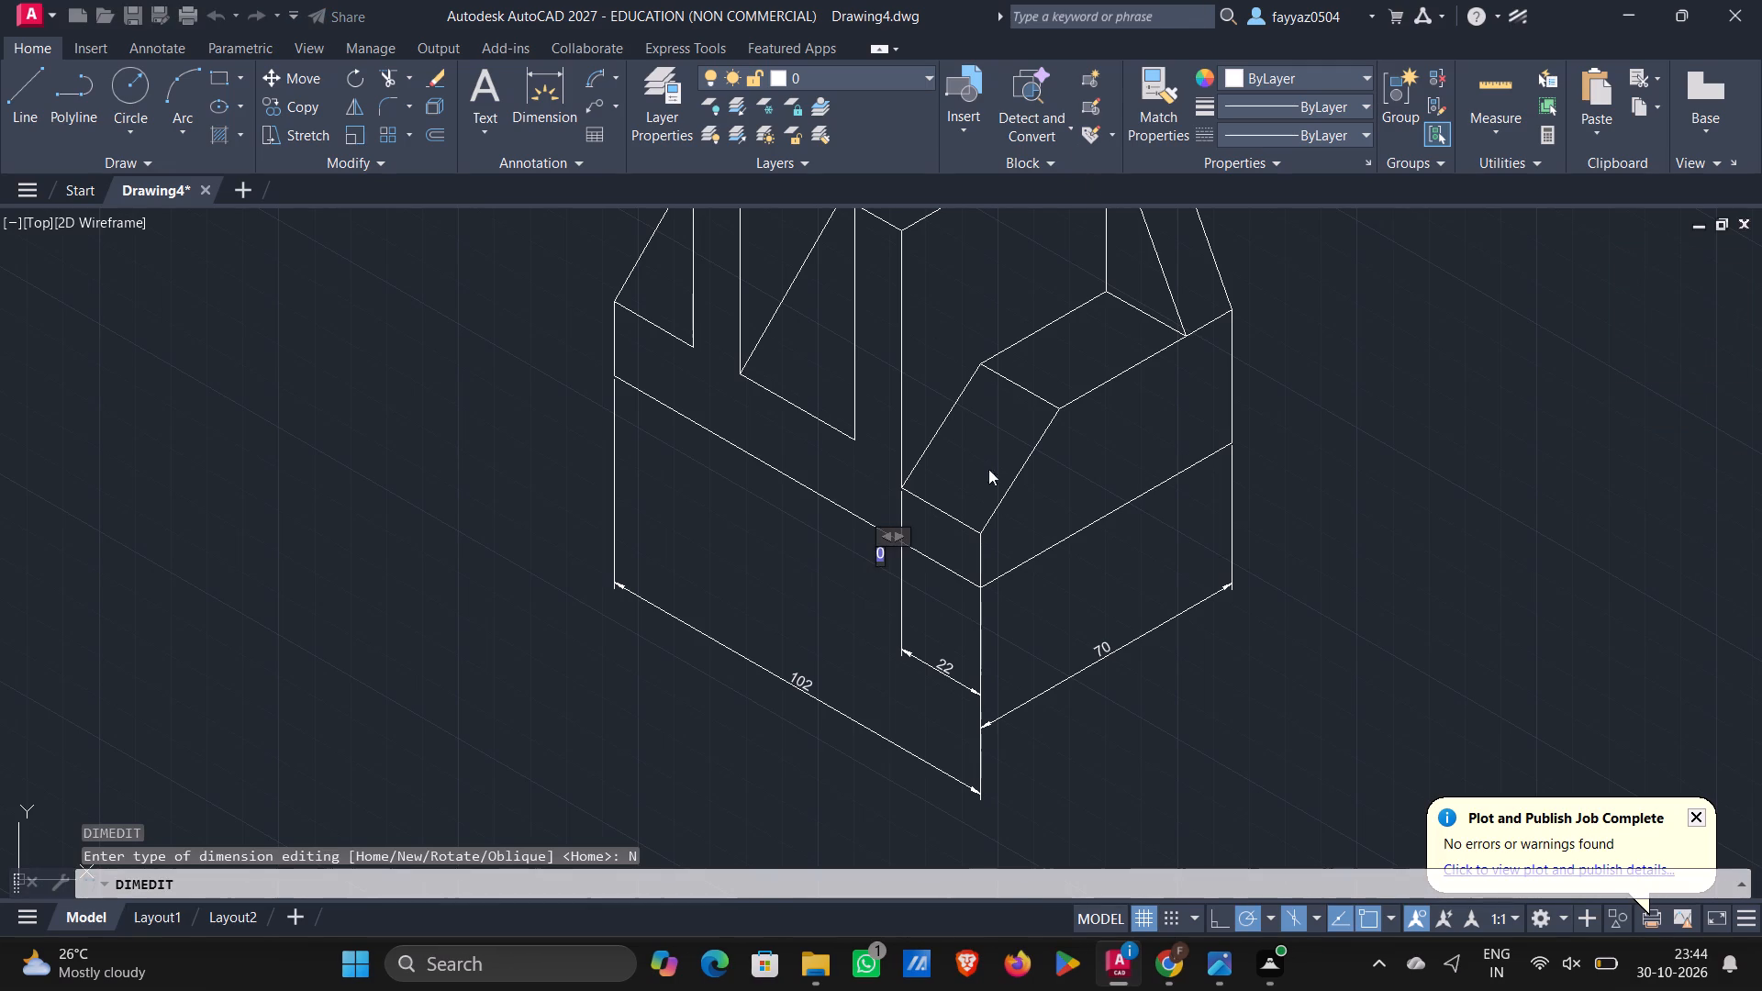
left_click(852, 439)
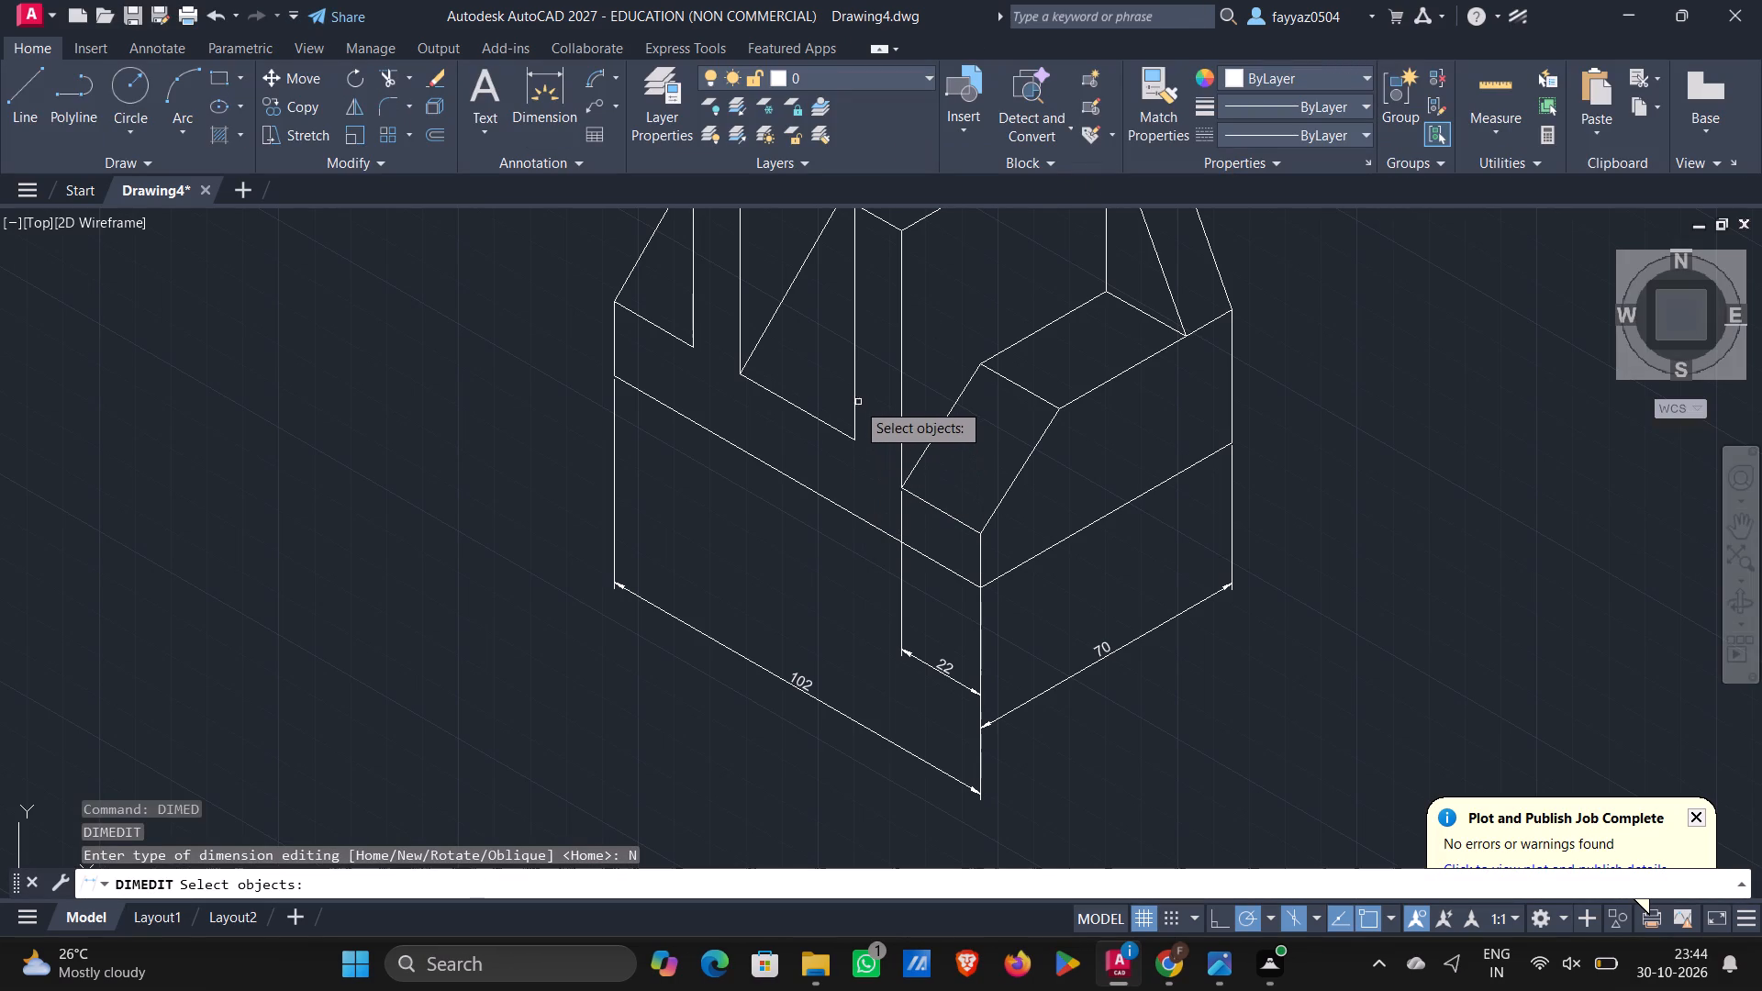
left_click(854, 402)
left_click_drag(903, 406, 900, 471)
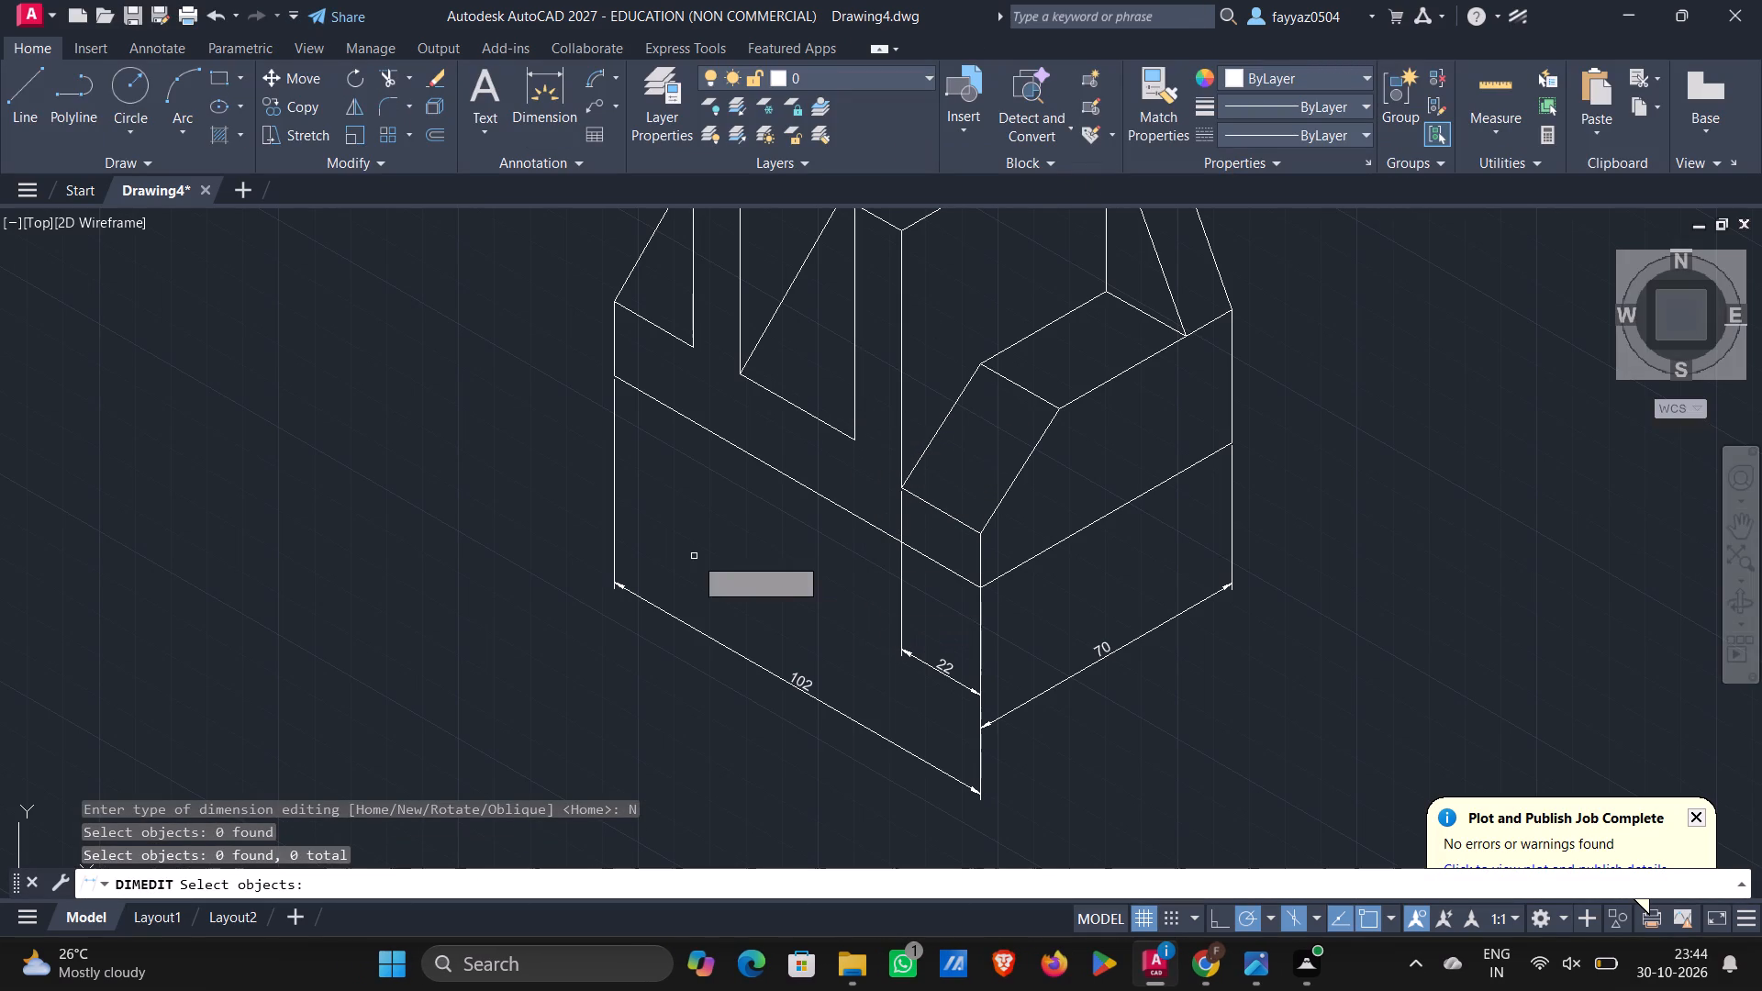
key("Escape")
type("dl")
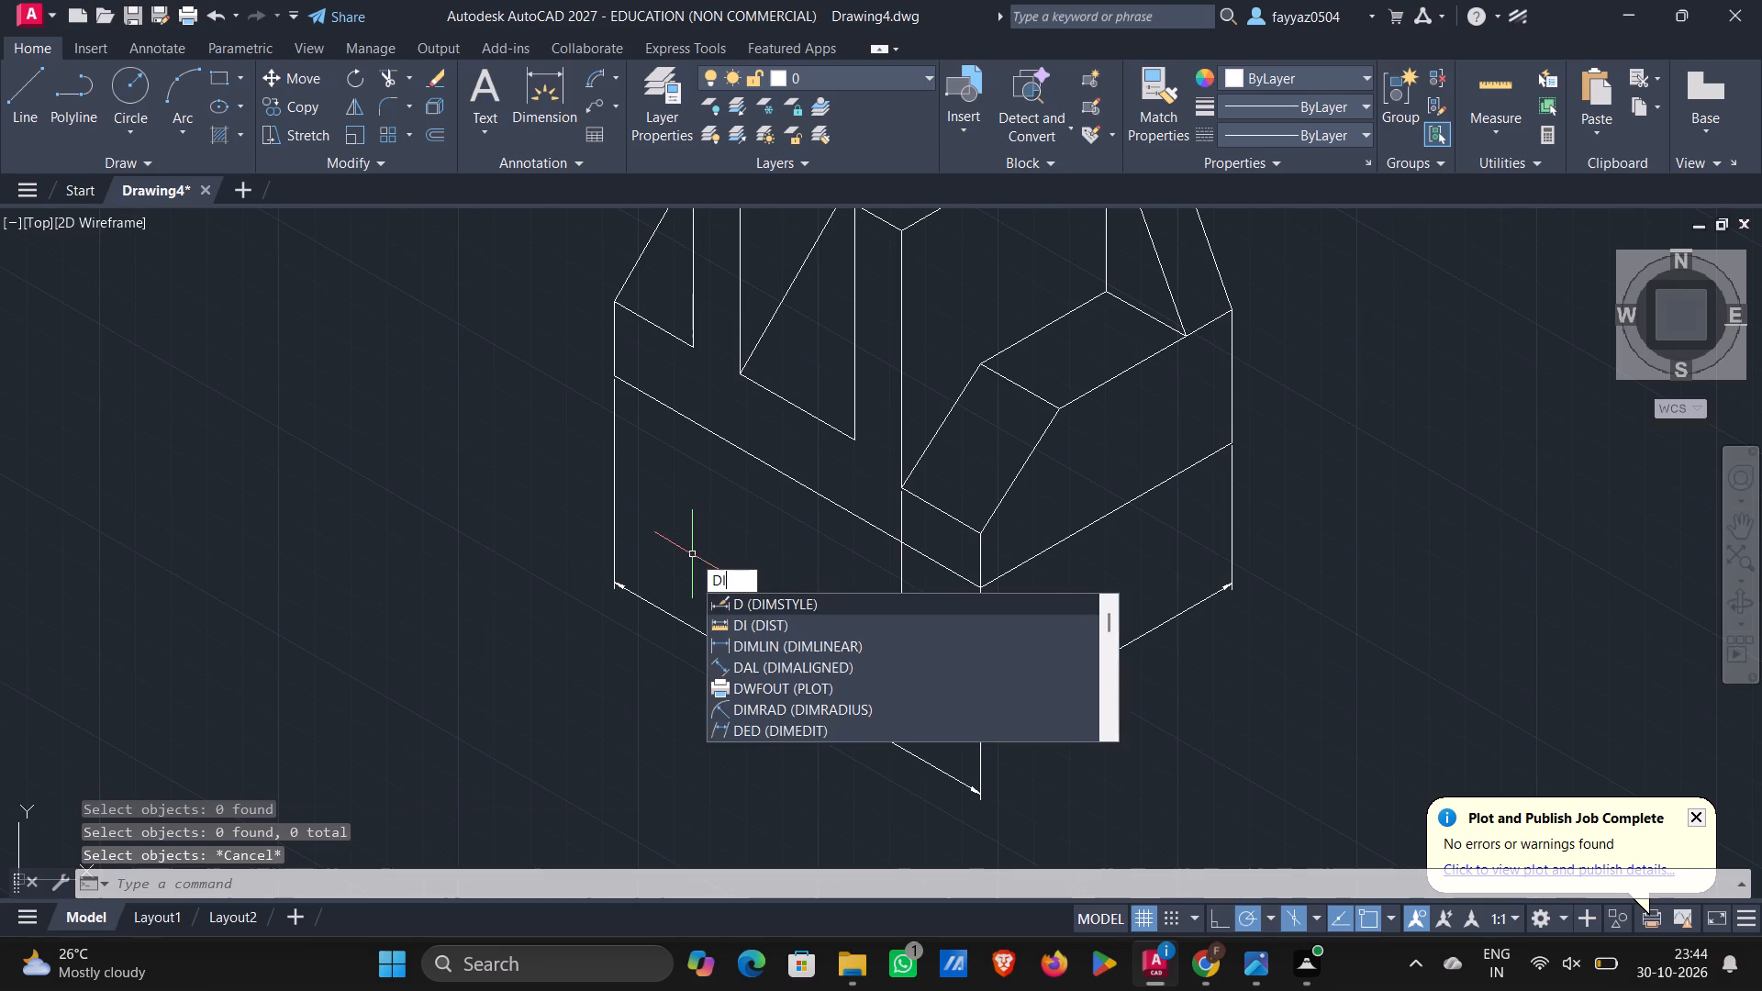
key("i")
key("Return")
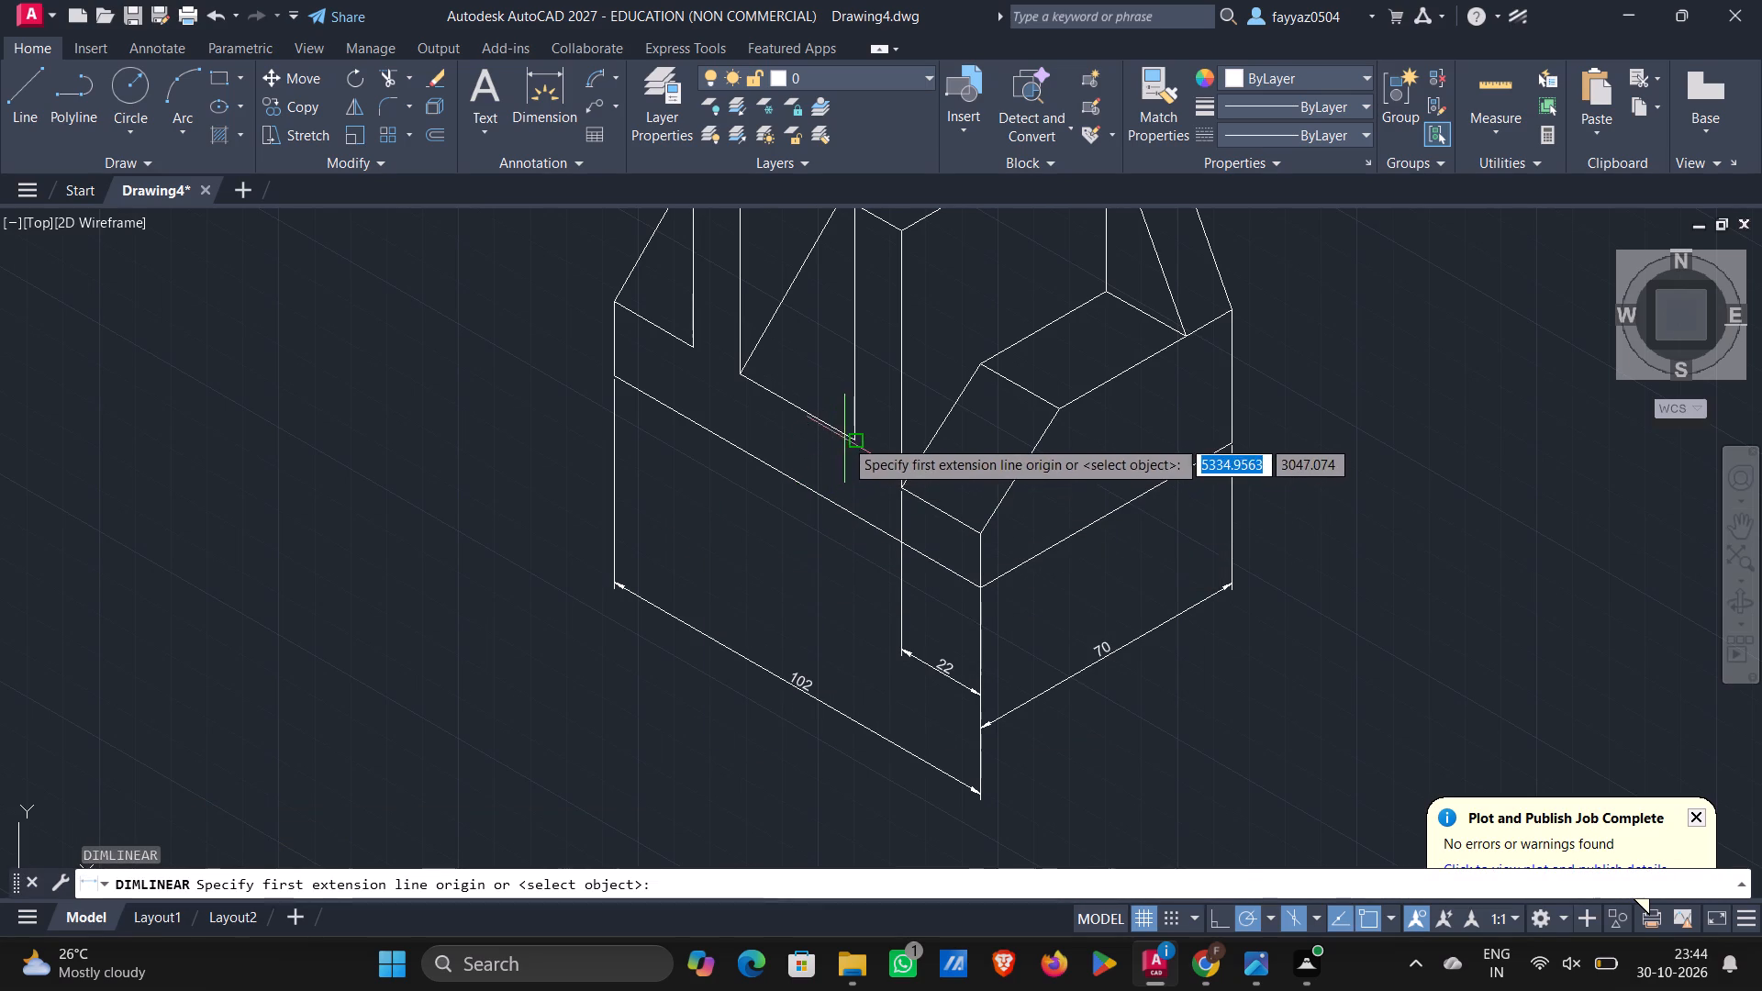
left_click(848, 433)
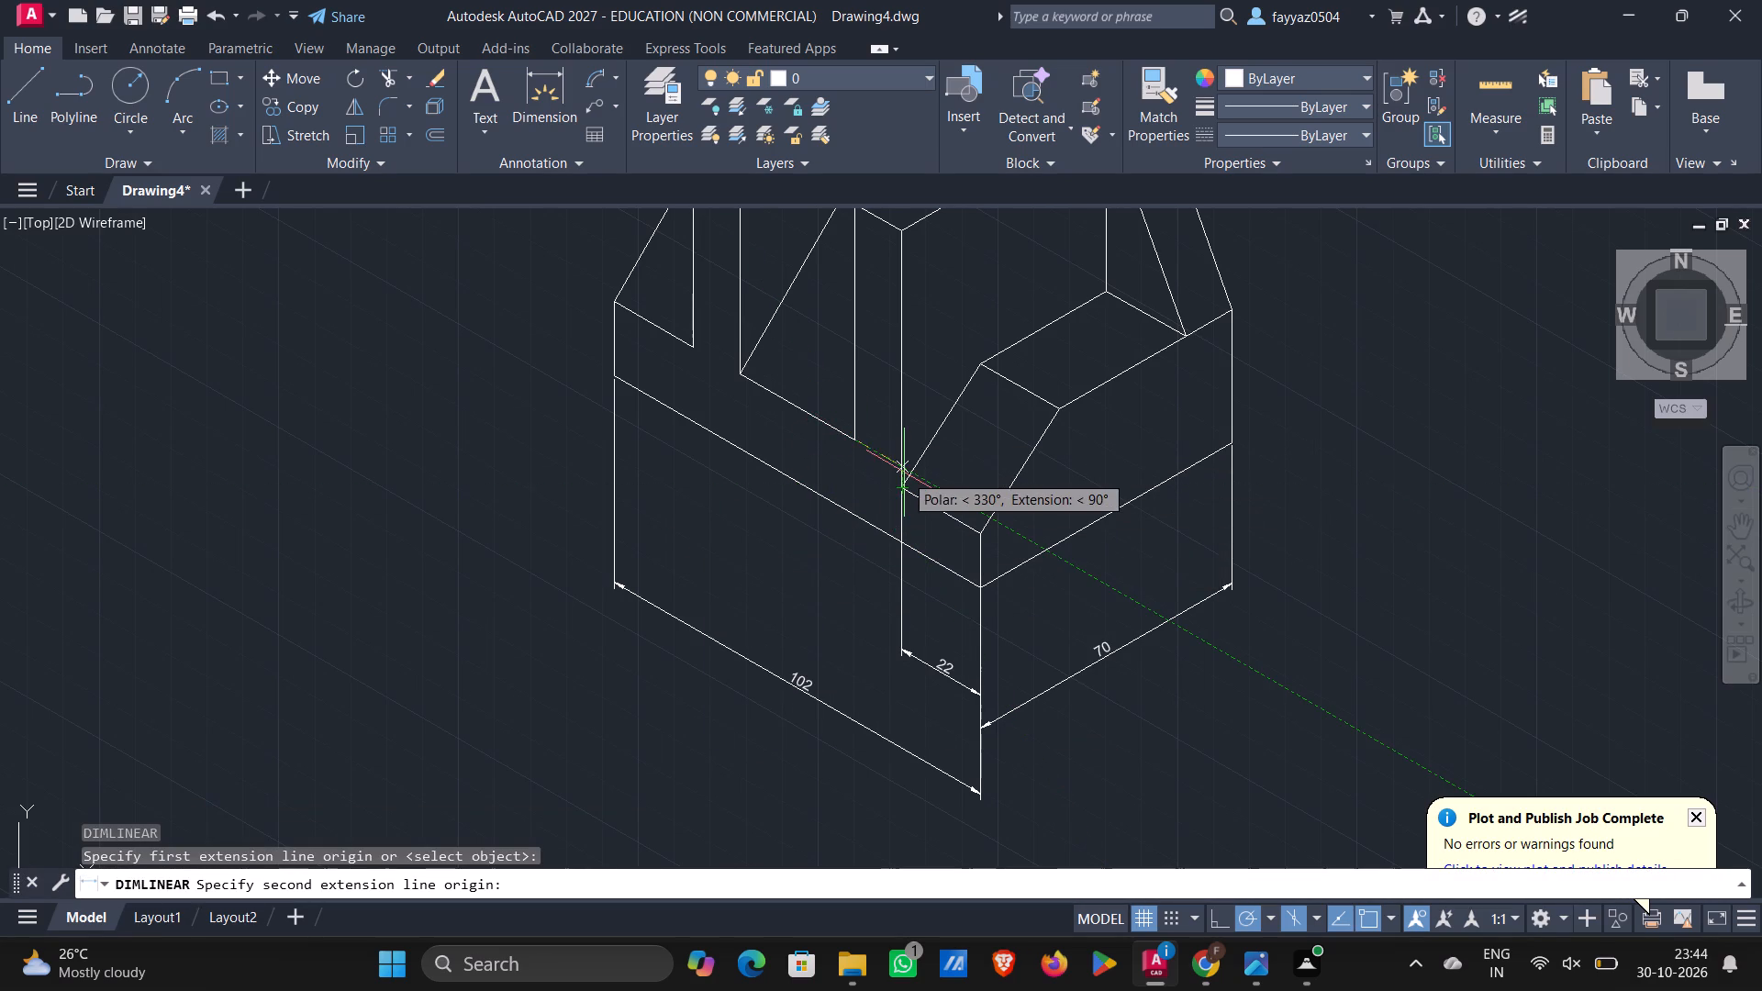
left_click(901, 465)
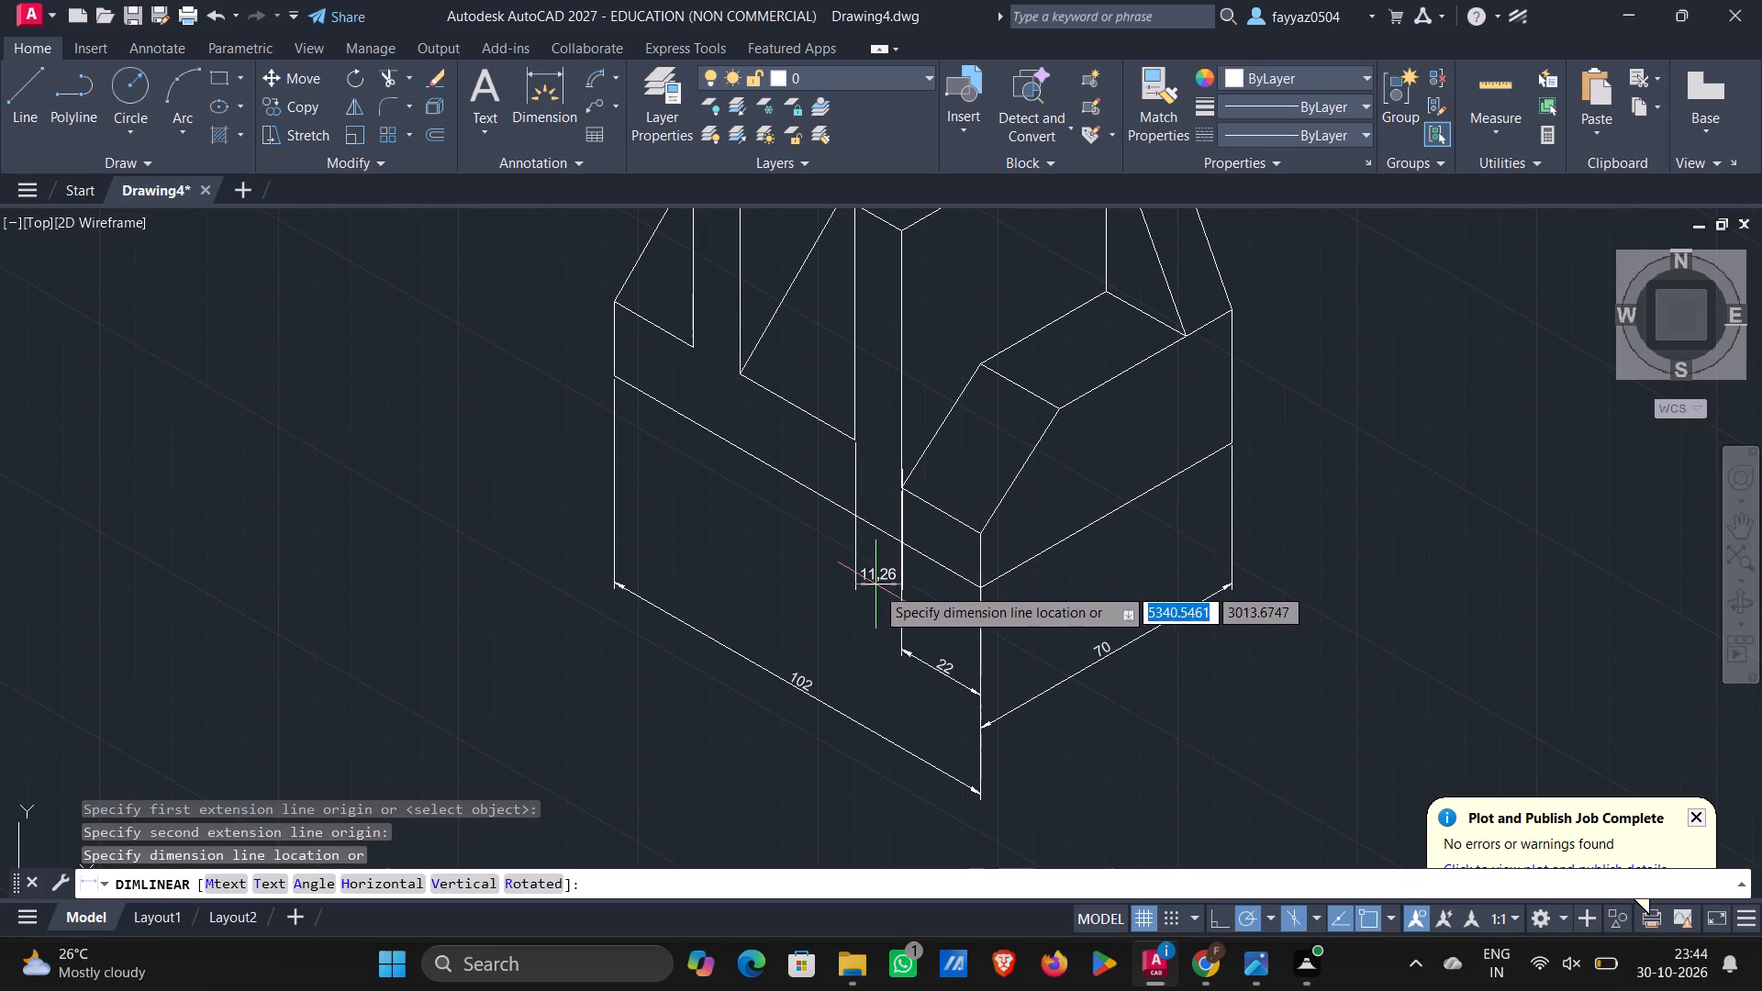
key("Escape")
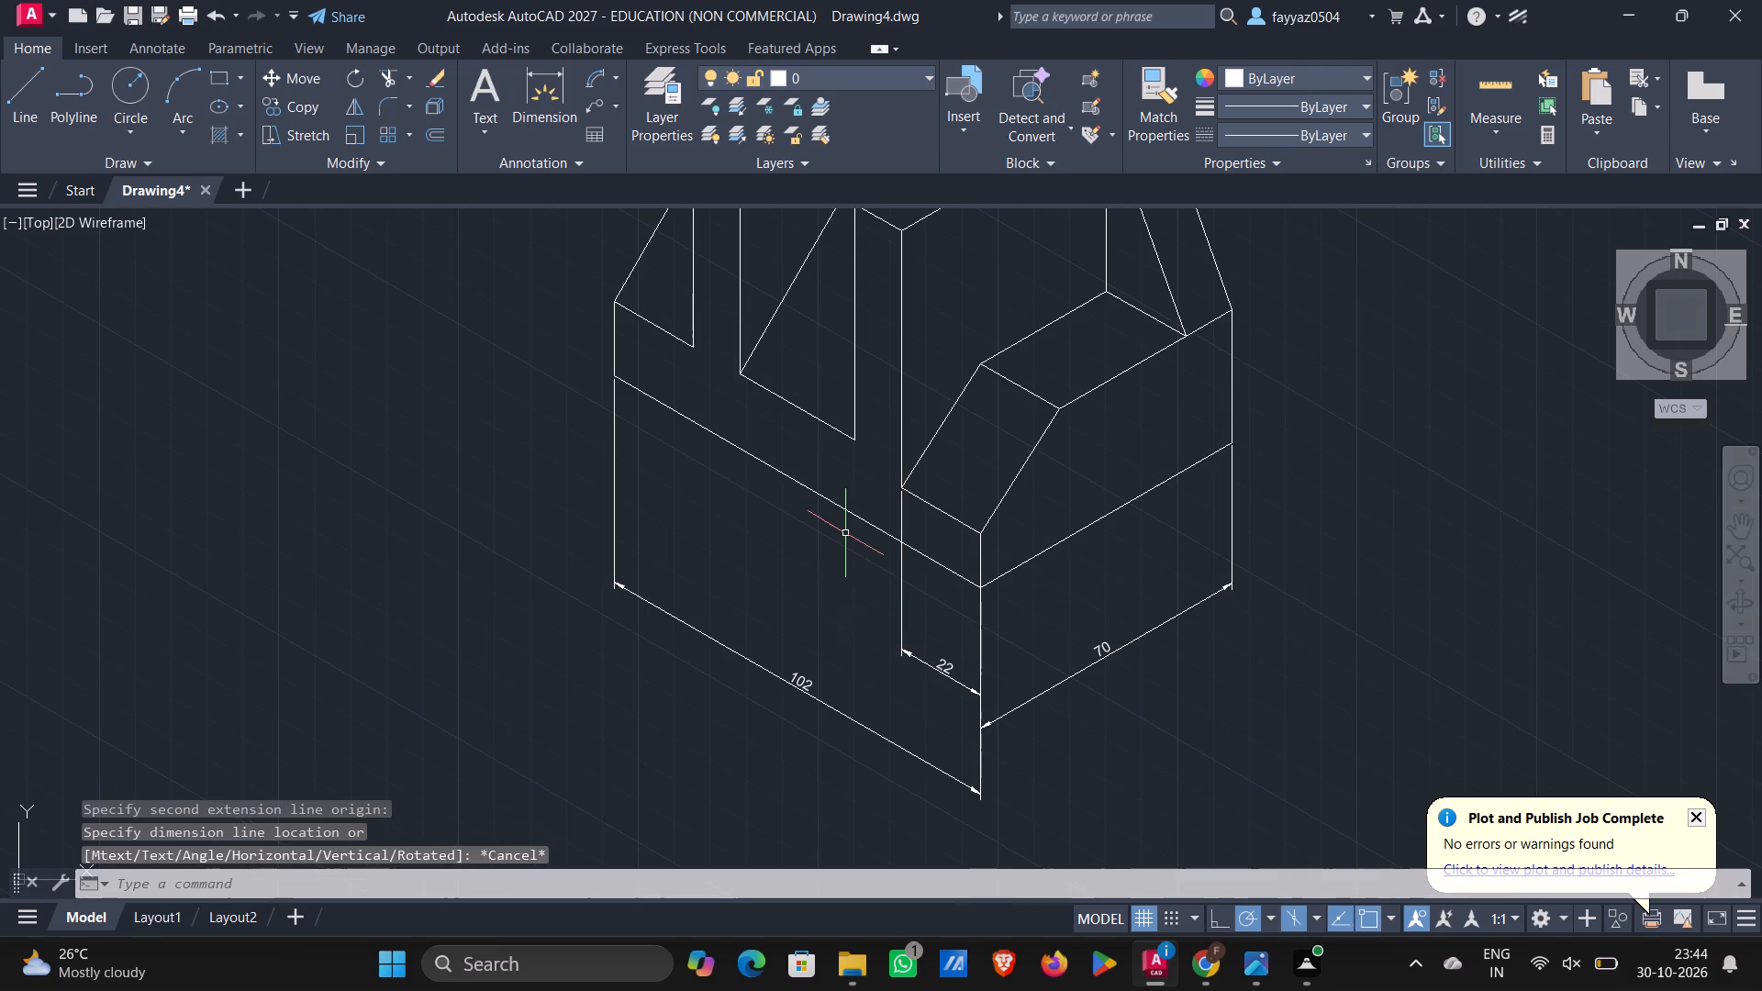
Add an aligned dimension from the slot's lower corner to the wall's vertical edge beside the sloped block, placed below the base's long edge.
type("dal")
key("Return")
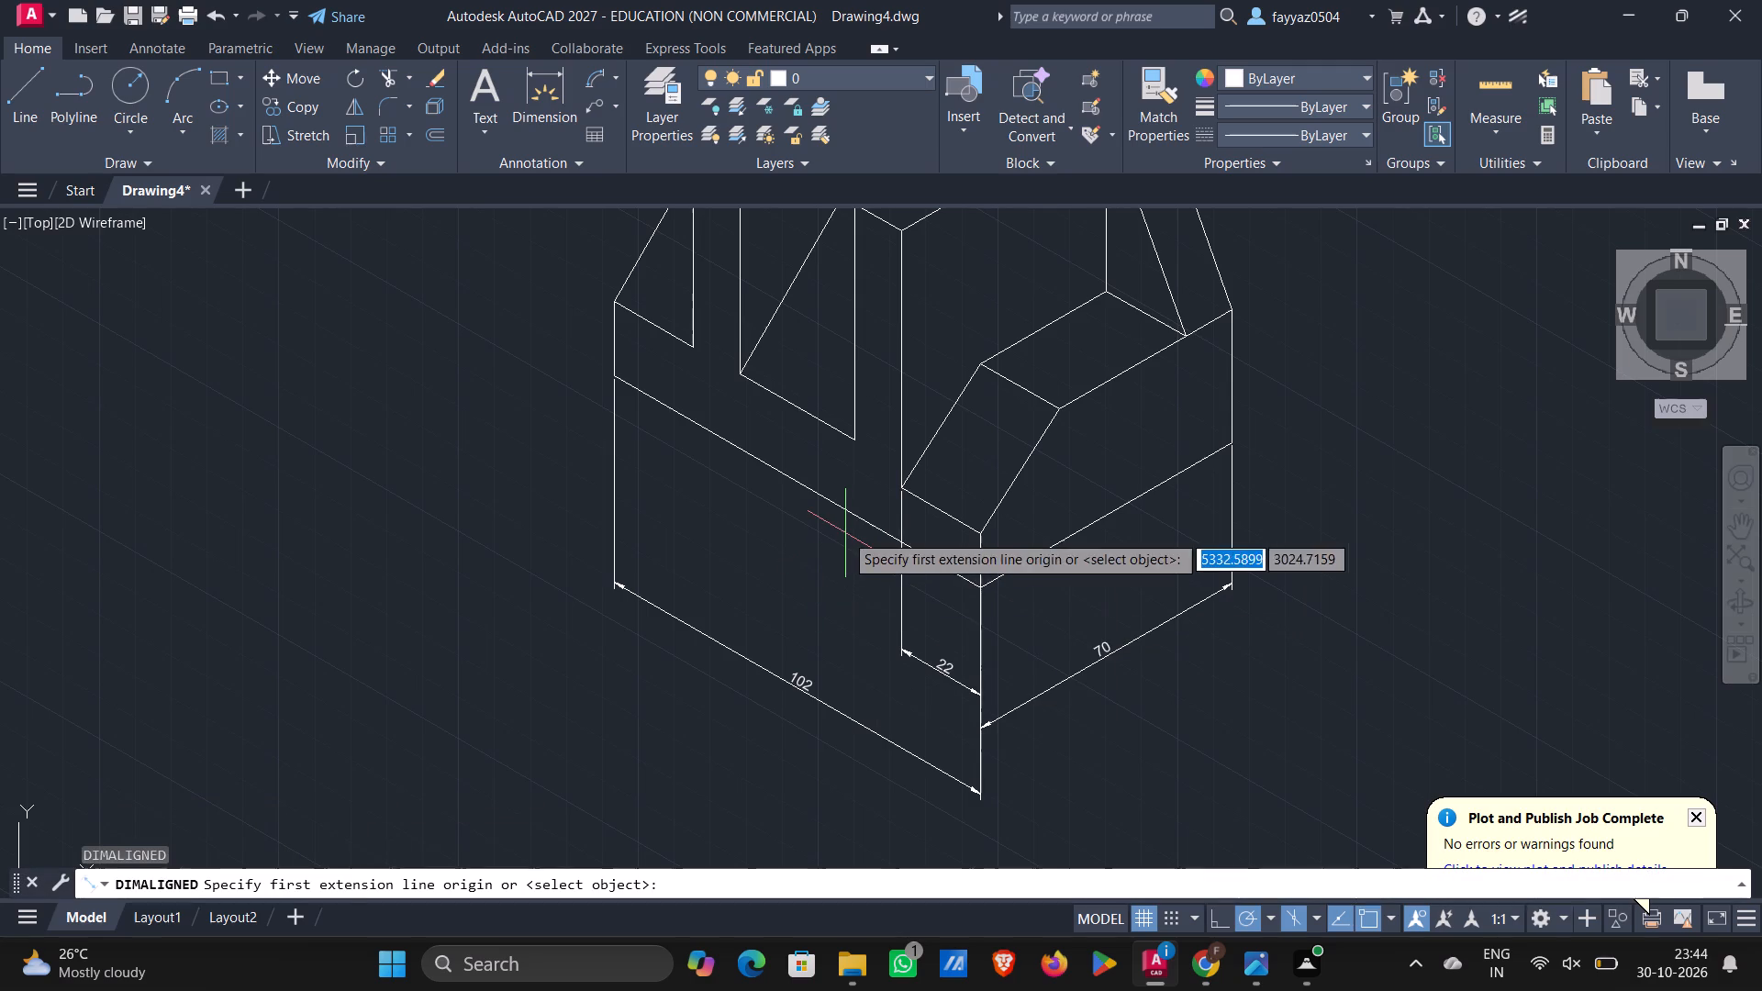
left_click(858, 442)
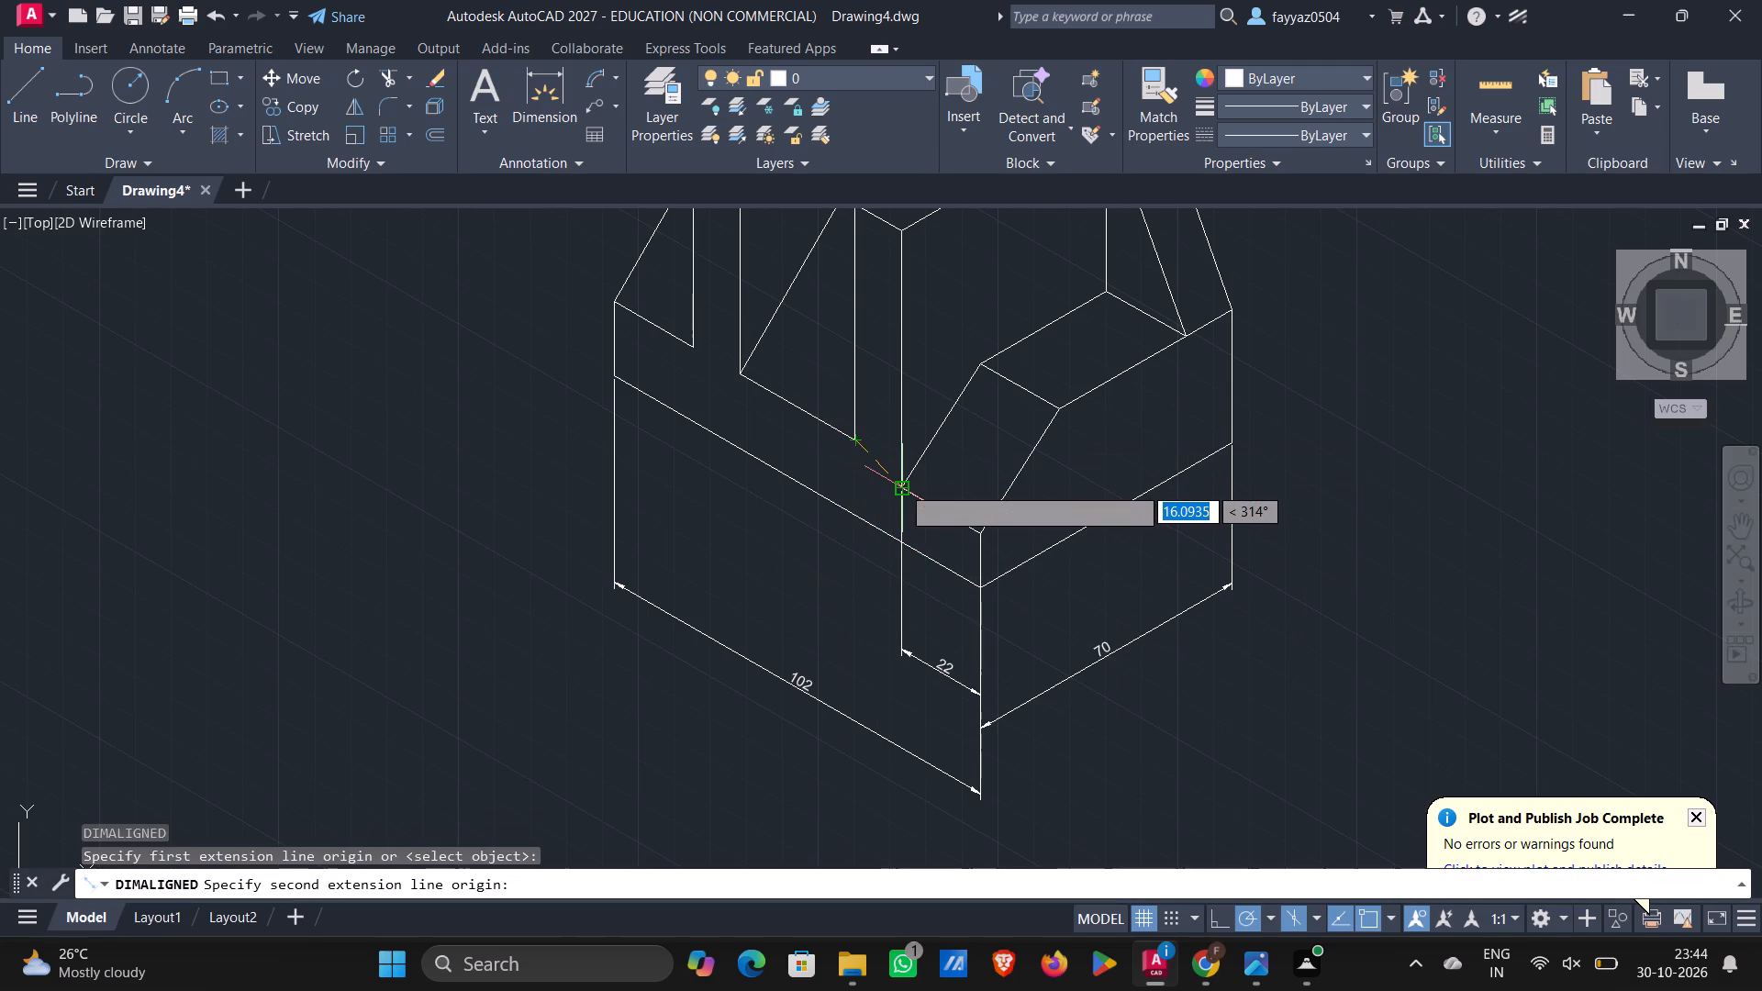
left_click(904, 465)
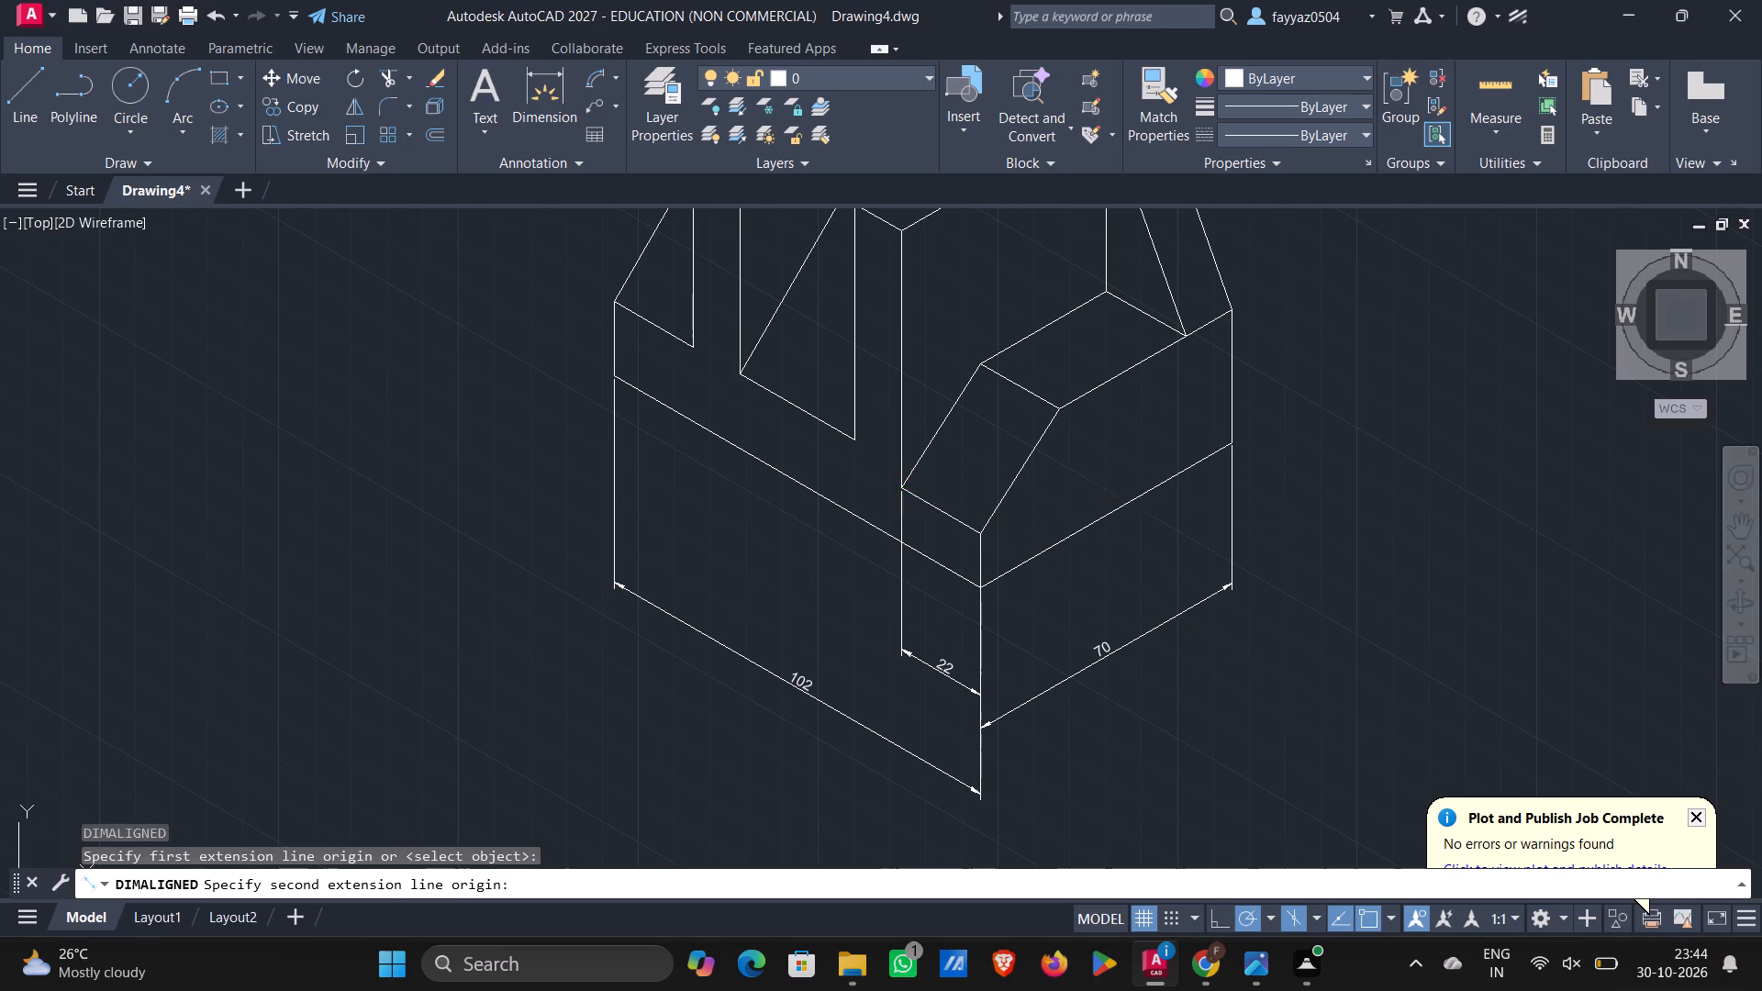
left_click(865, 630)
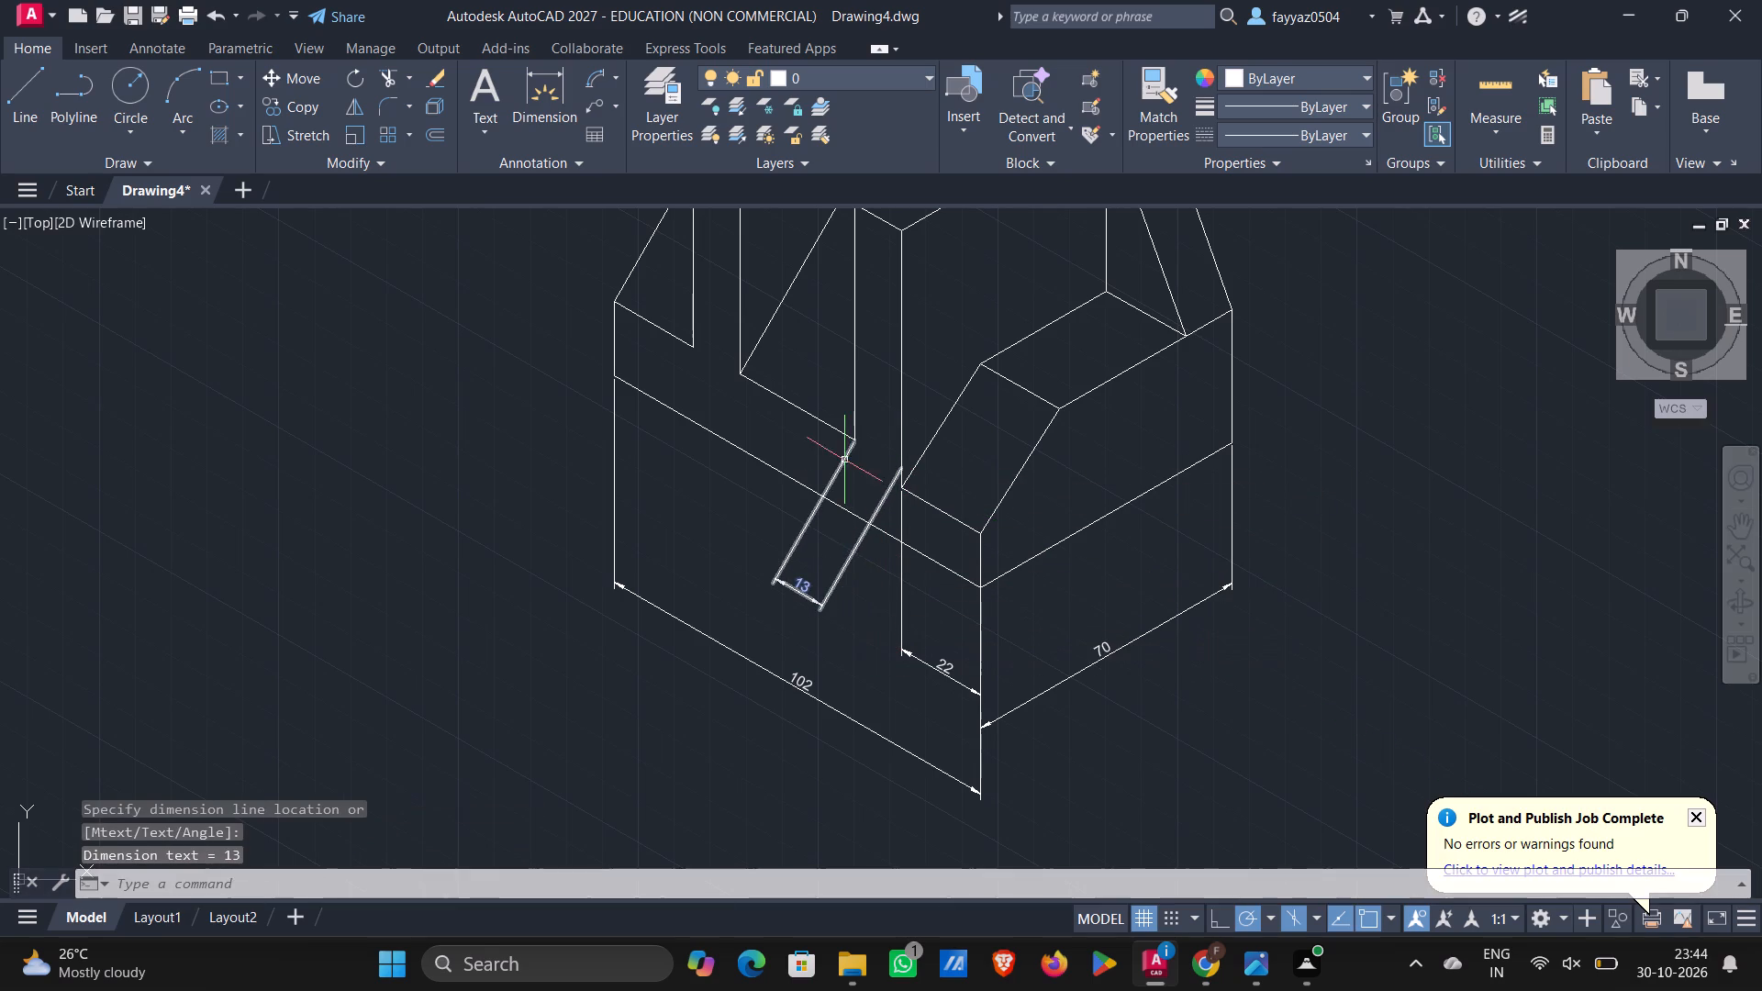
Add an aligned dimension between the slot's two lower corners, placed beyond the base's long edge in line with the neighbouring dimension.
type("dal")
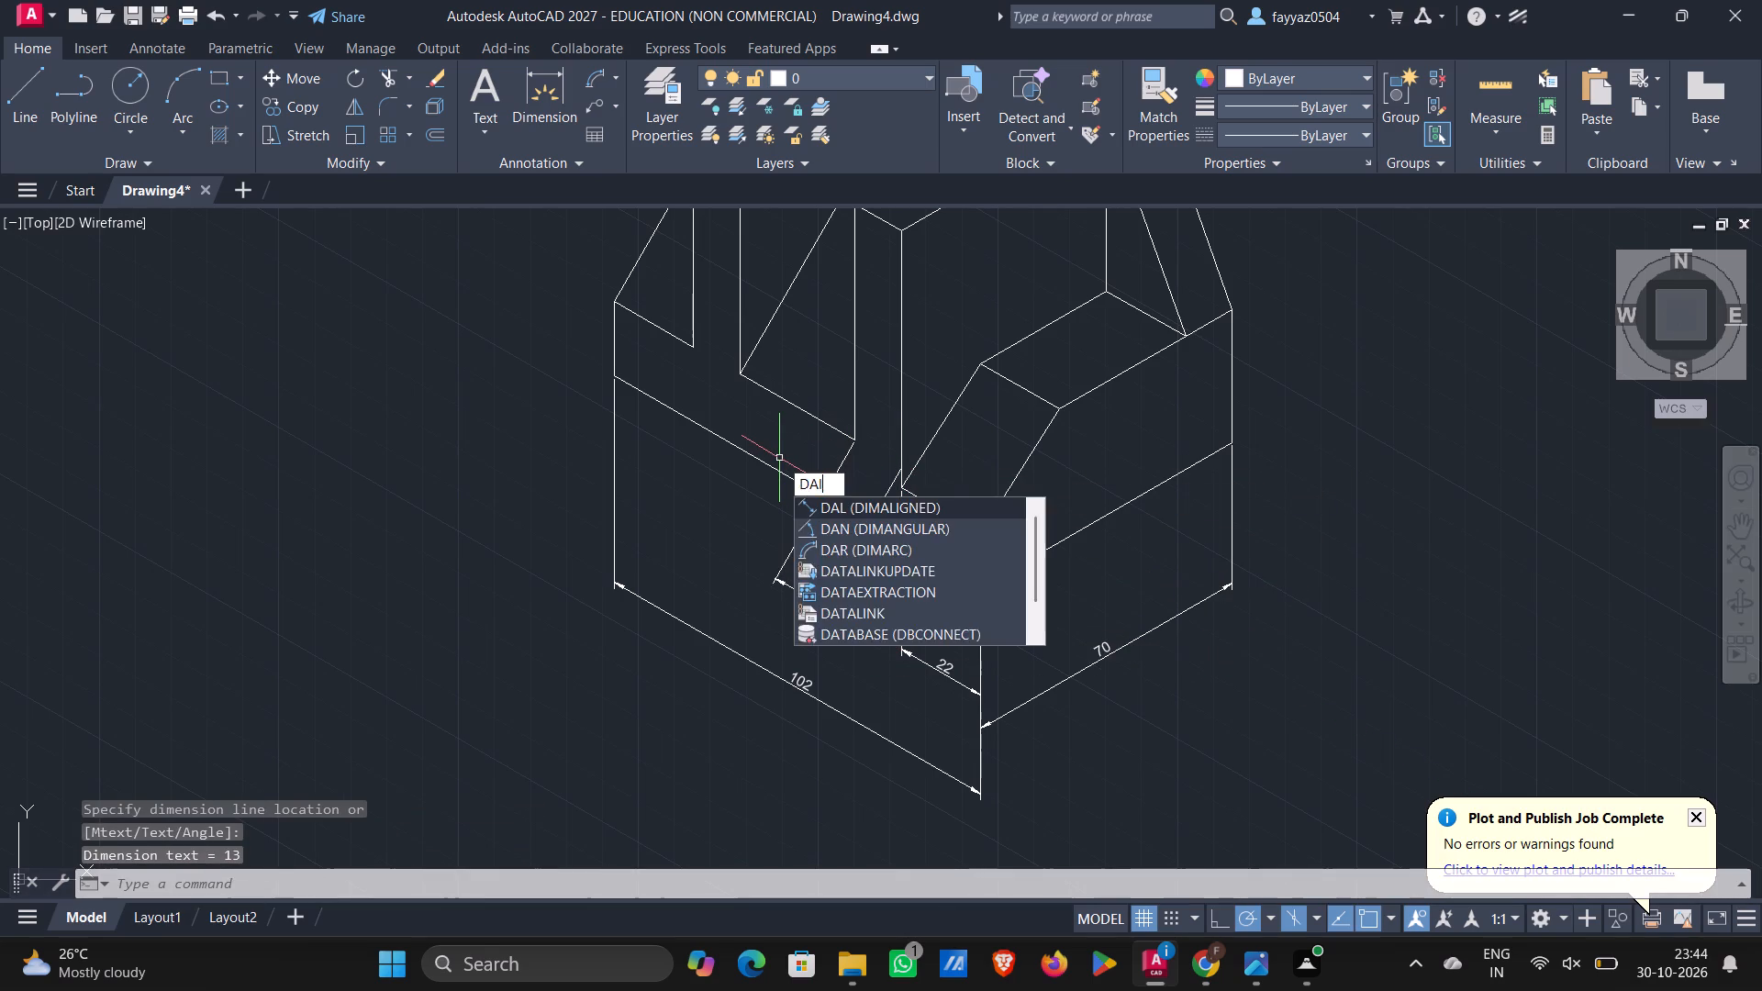
key("Return")
left_click(851, 434)
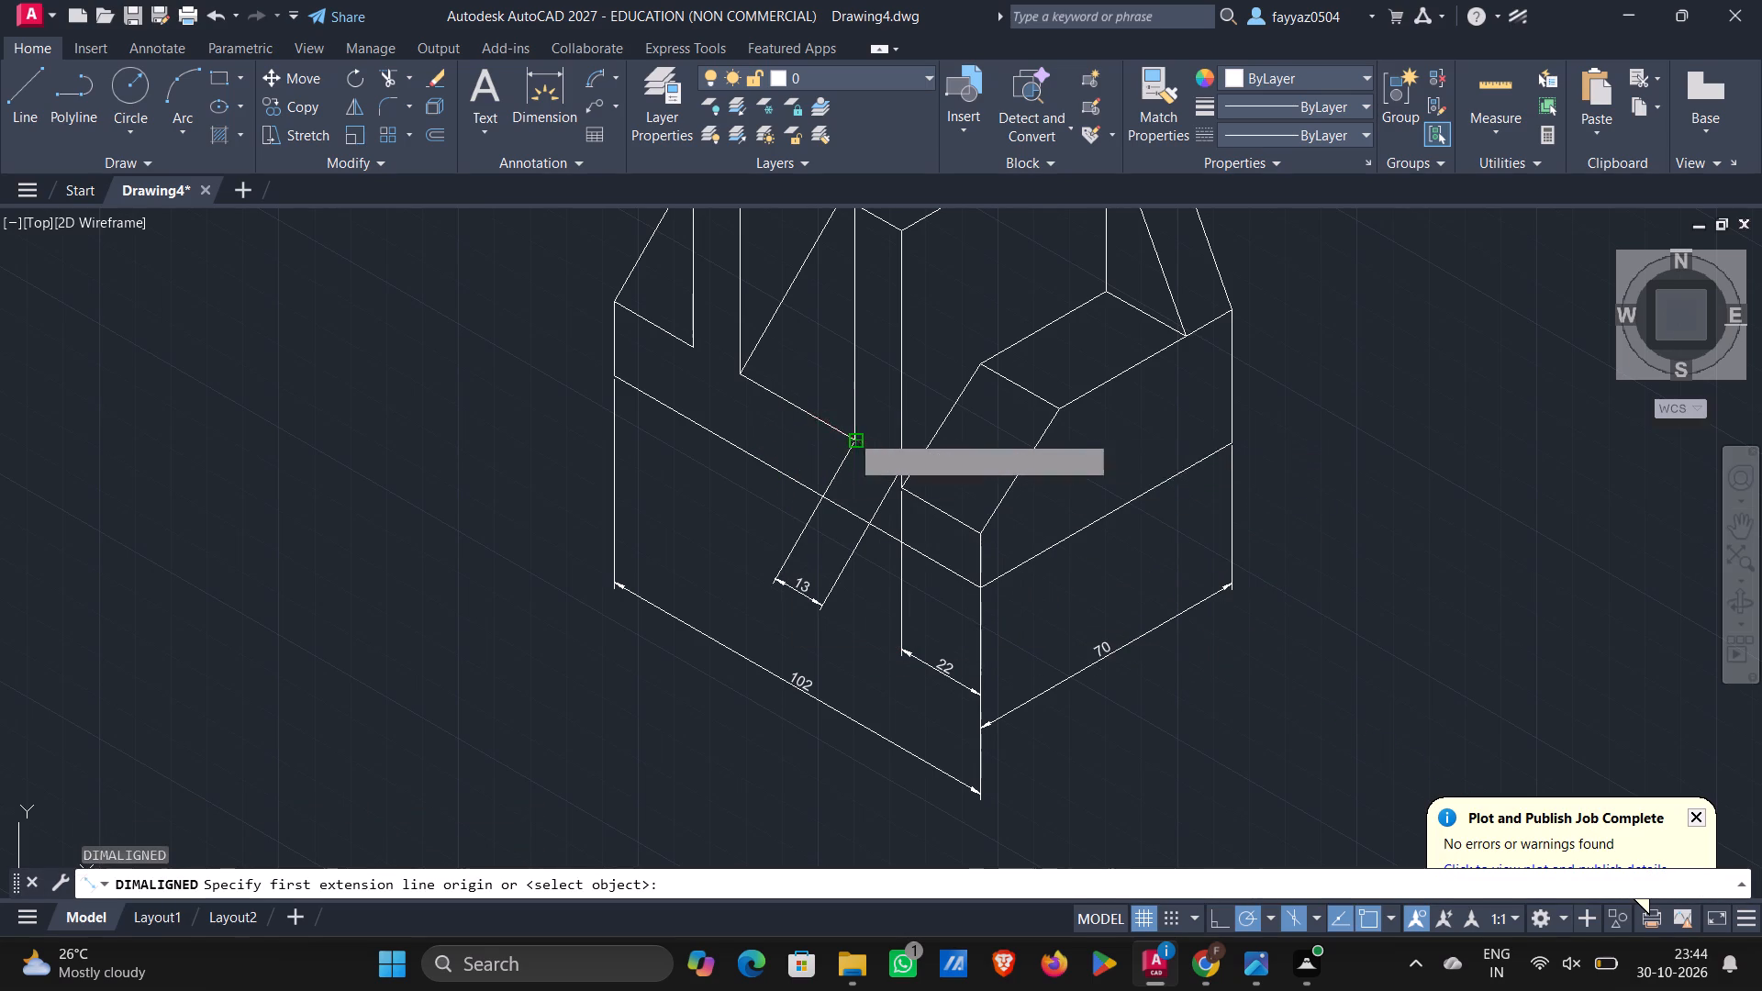
left_click(740, 365)
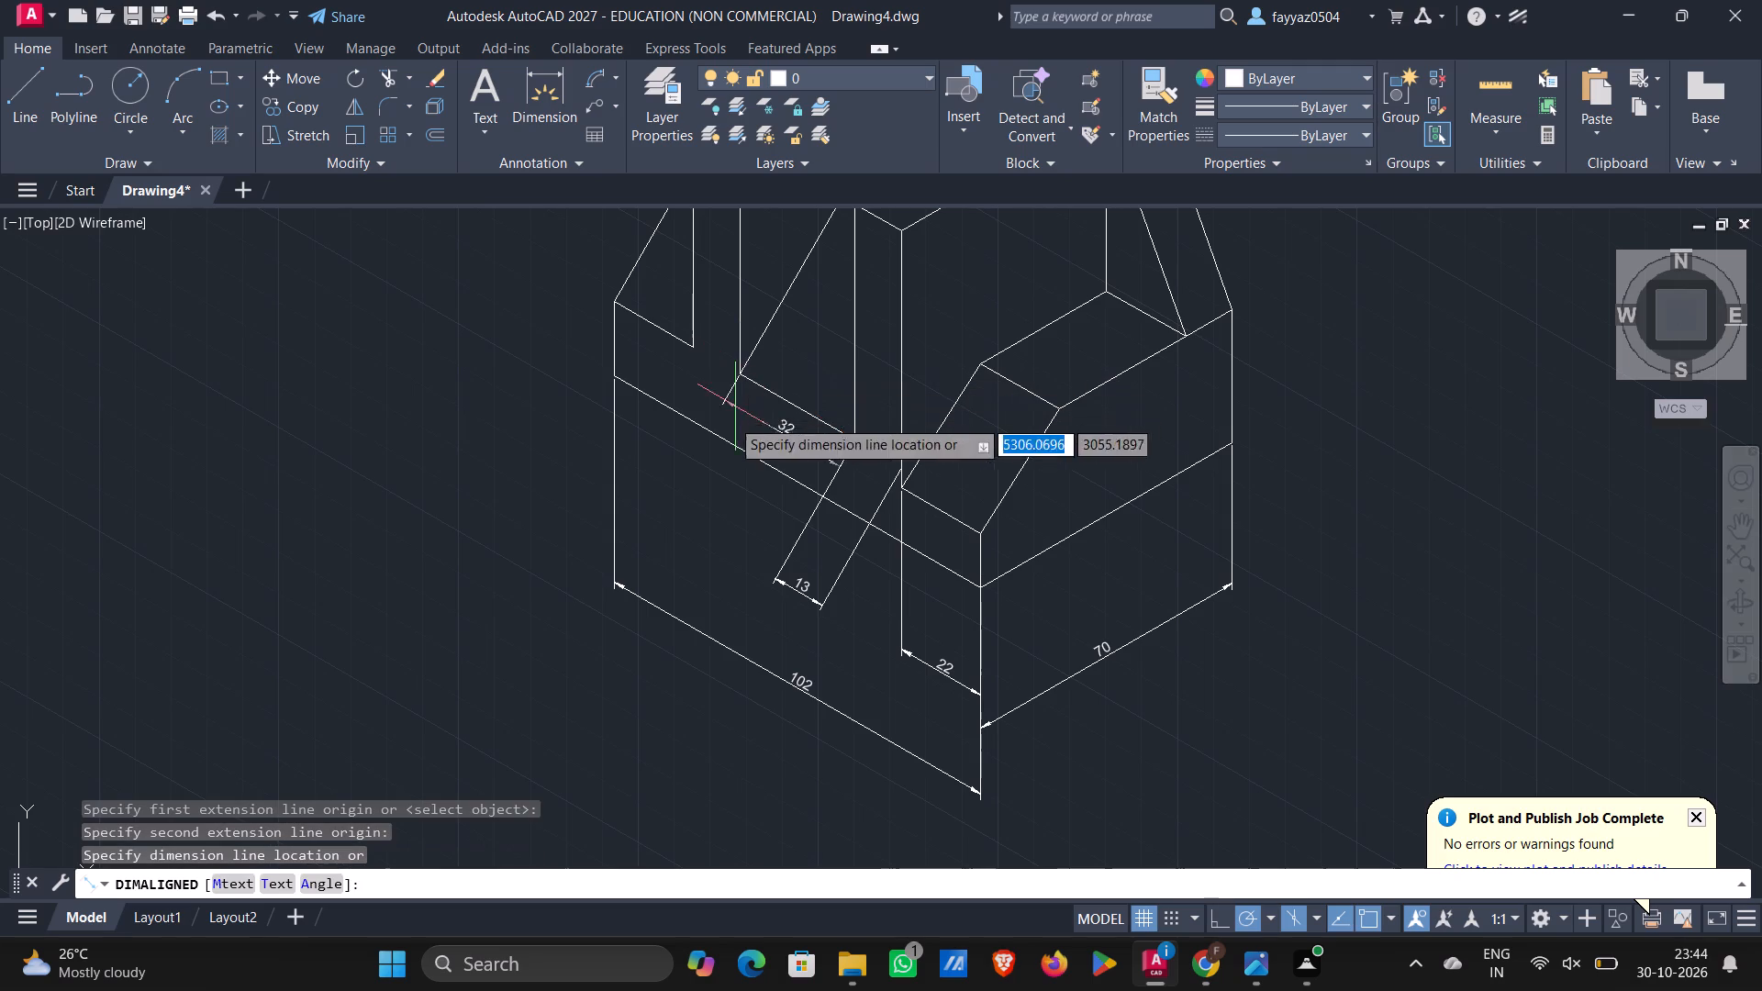
left_click(682, 524)
Add an aligned dimension from the far end block's inner lower corner to the slot's nearest lower corner.
type("da")
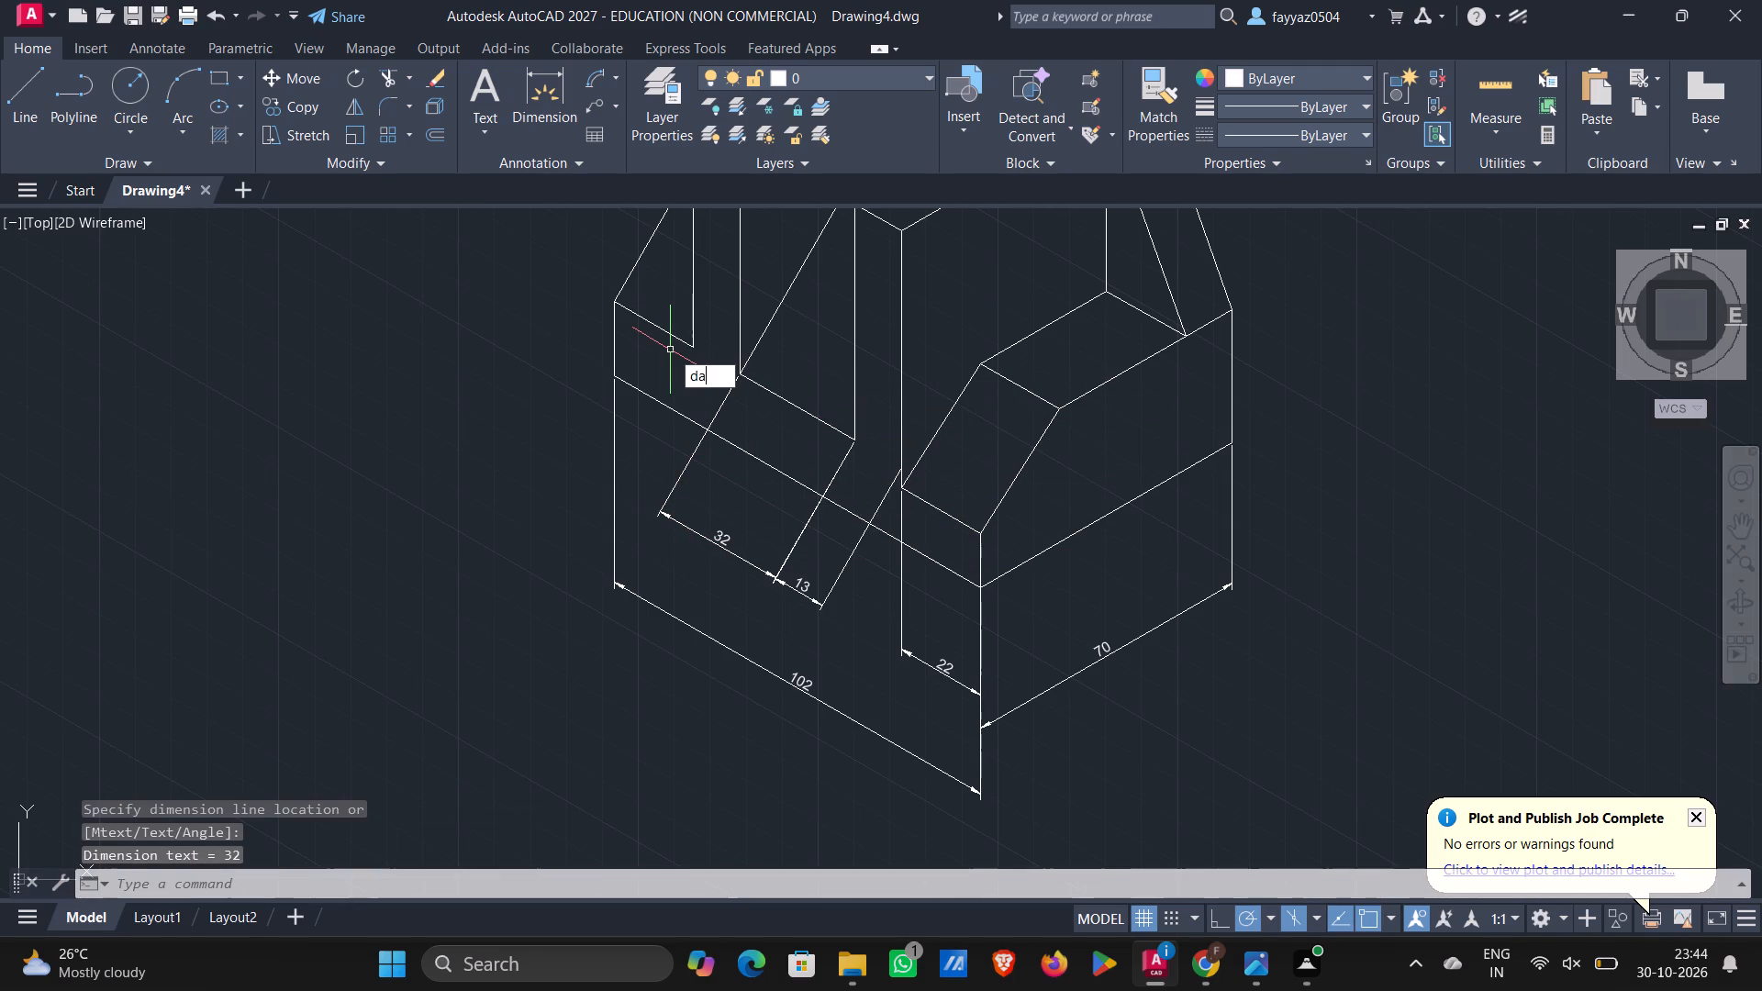
key("l")
key("Return")
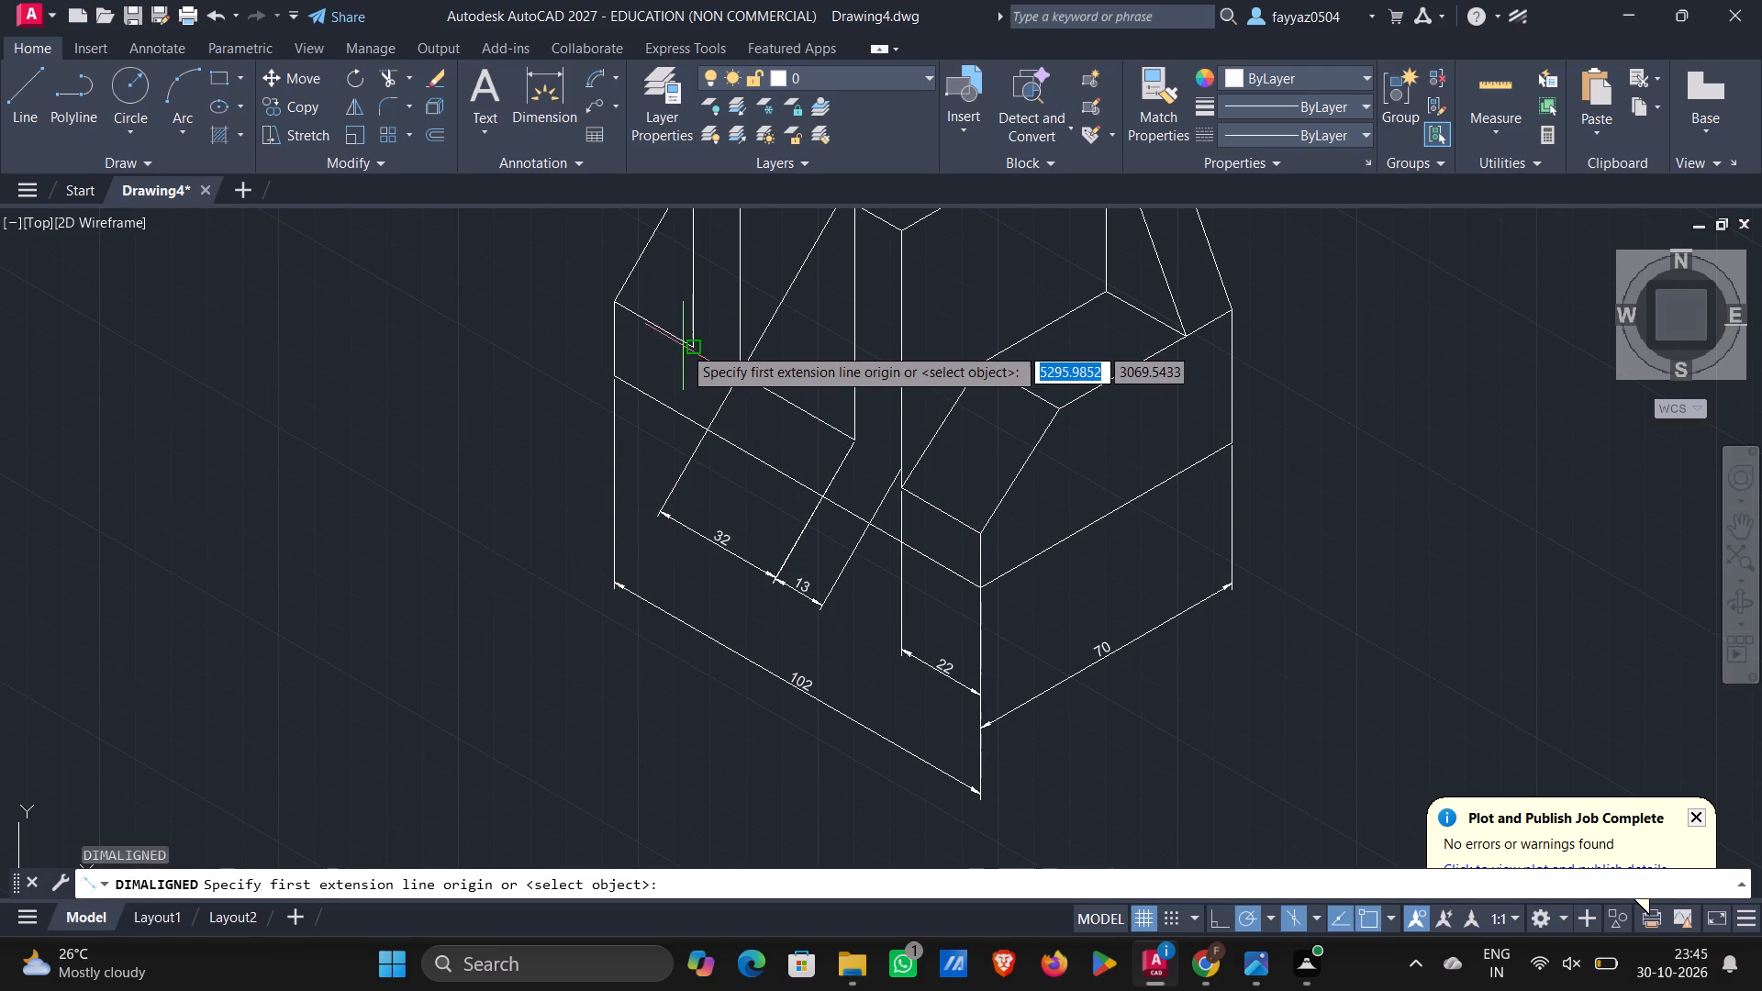
left_click(685, 344)
left_click(740, 370)
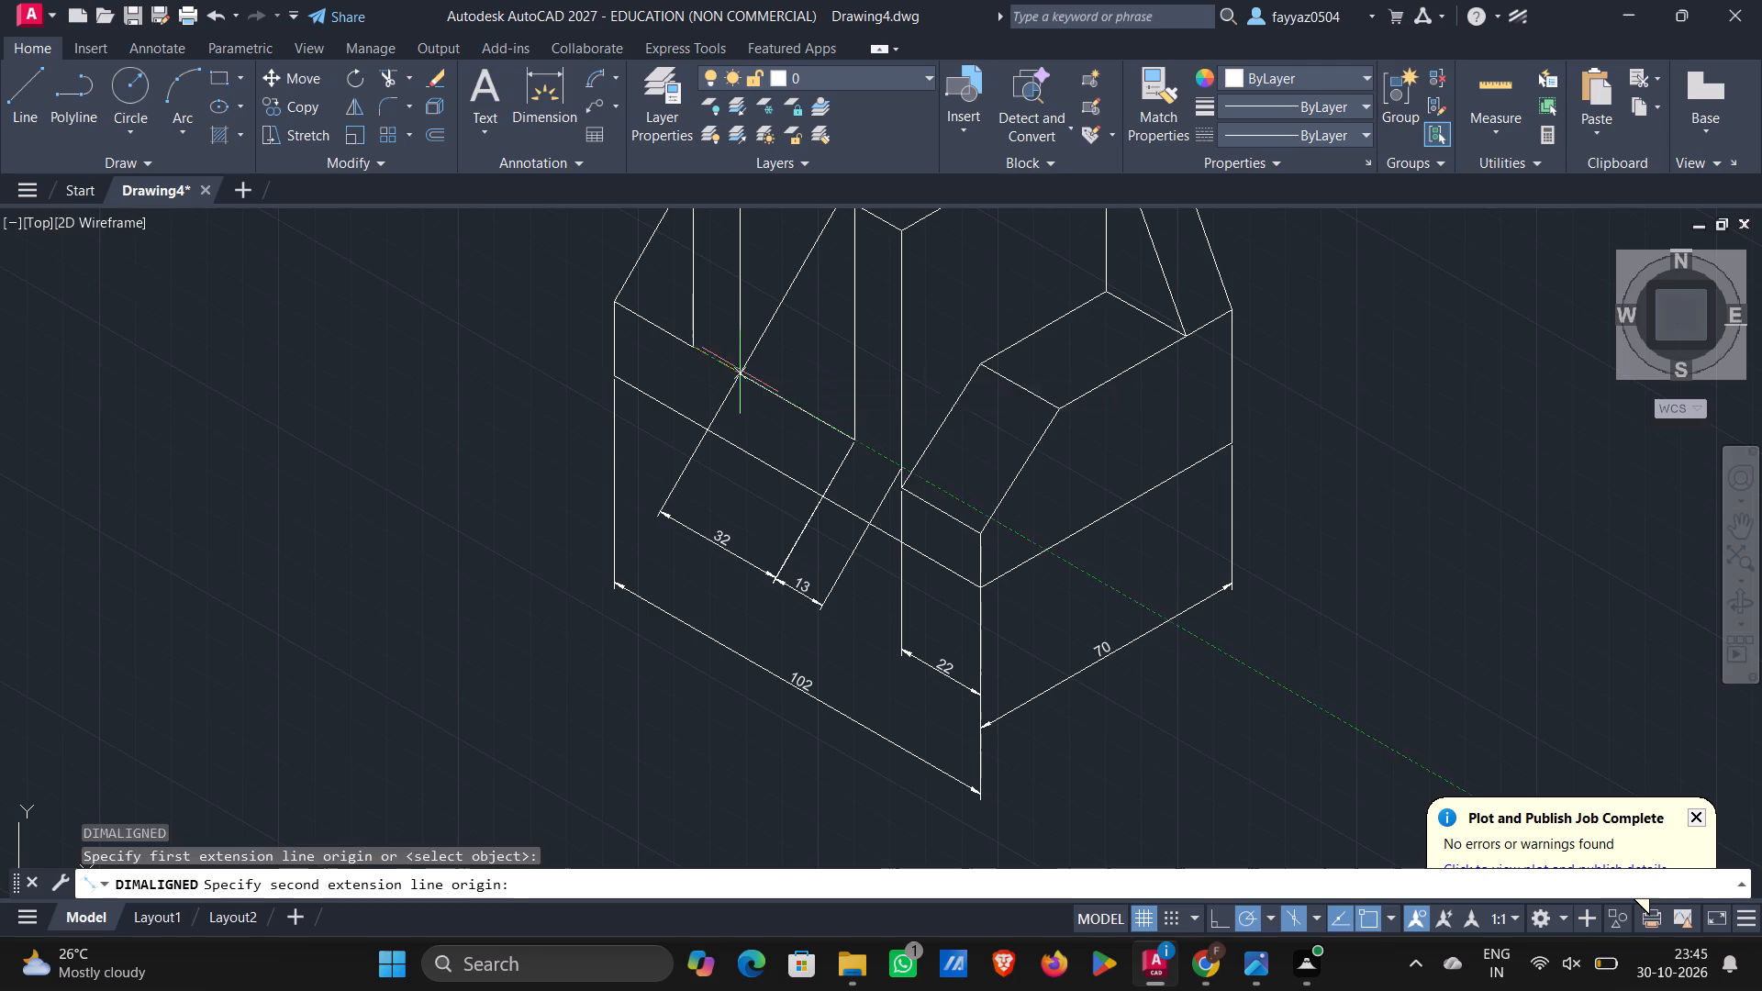
left_click(712, 484)
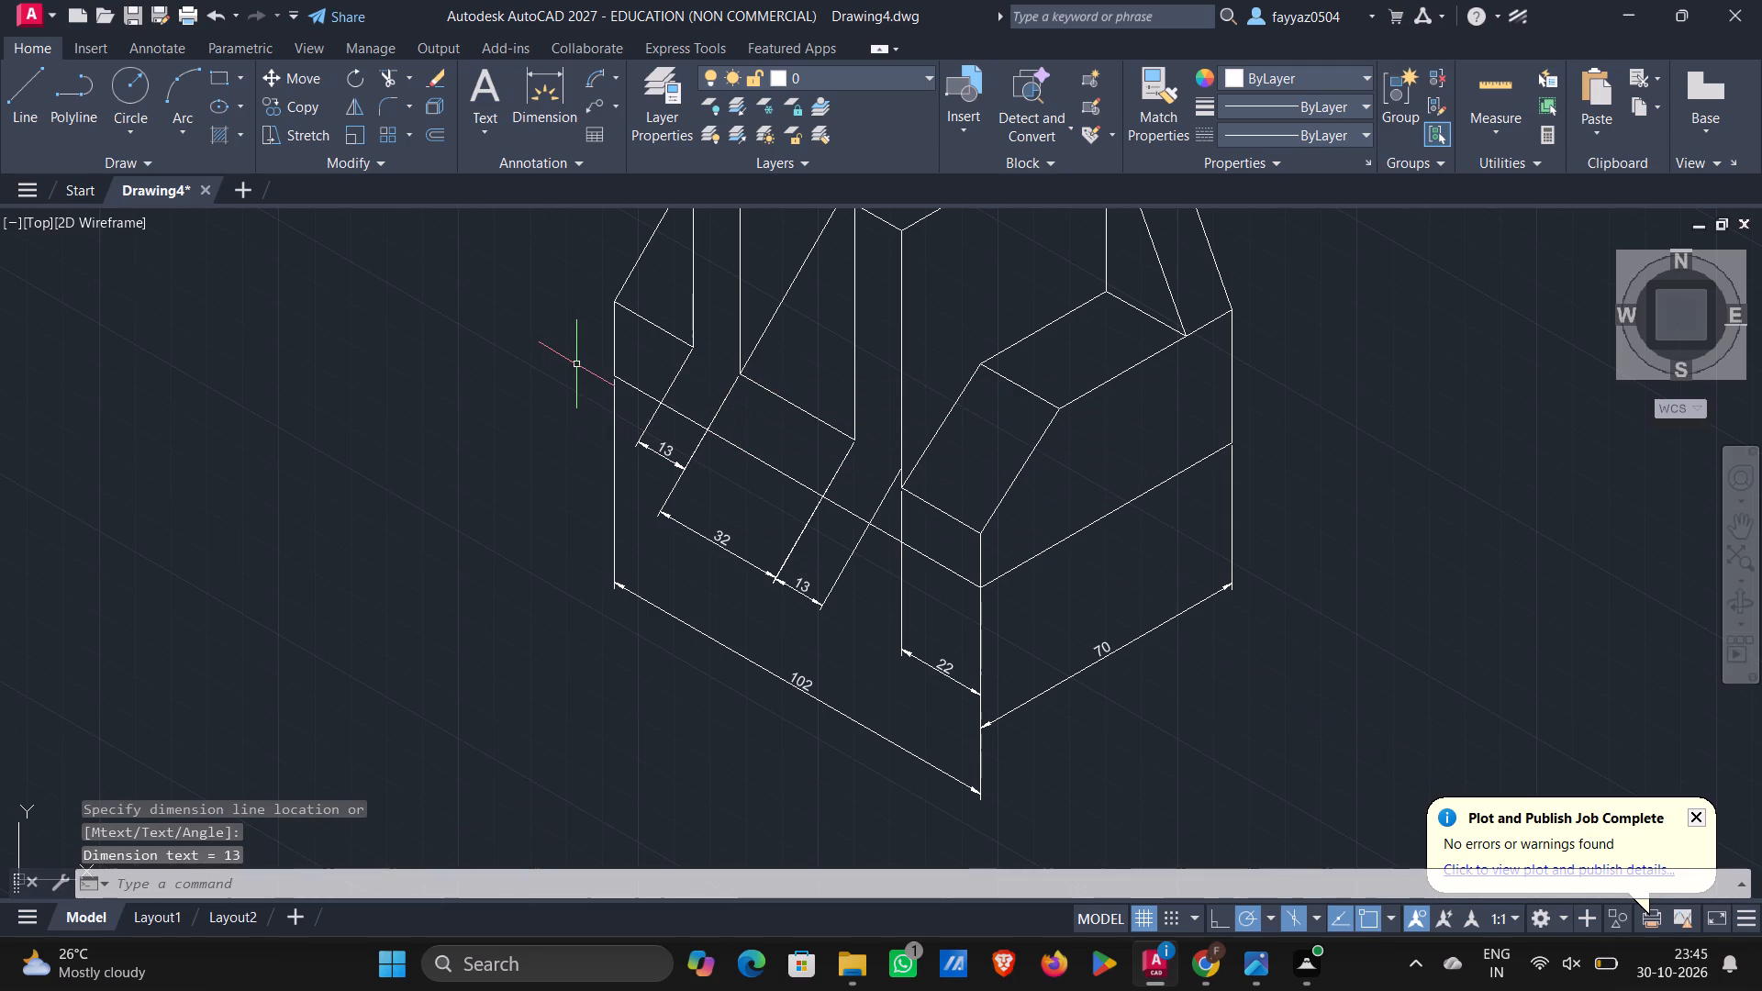
Add an aligned dimension along the far end block's lower front edge, placed in line with the slot-width dimension.
key("d")
key("a")
key("l")
key("Return")
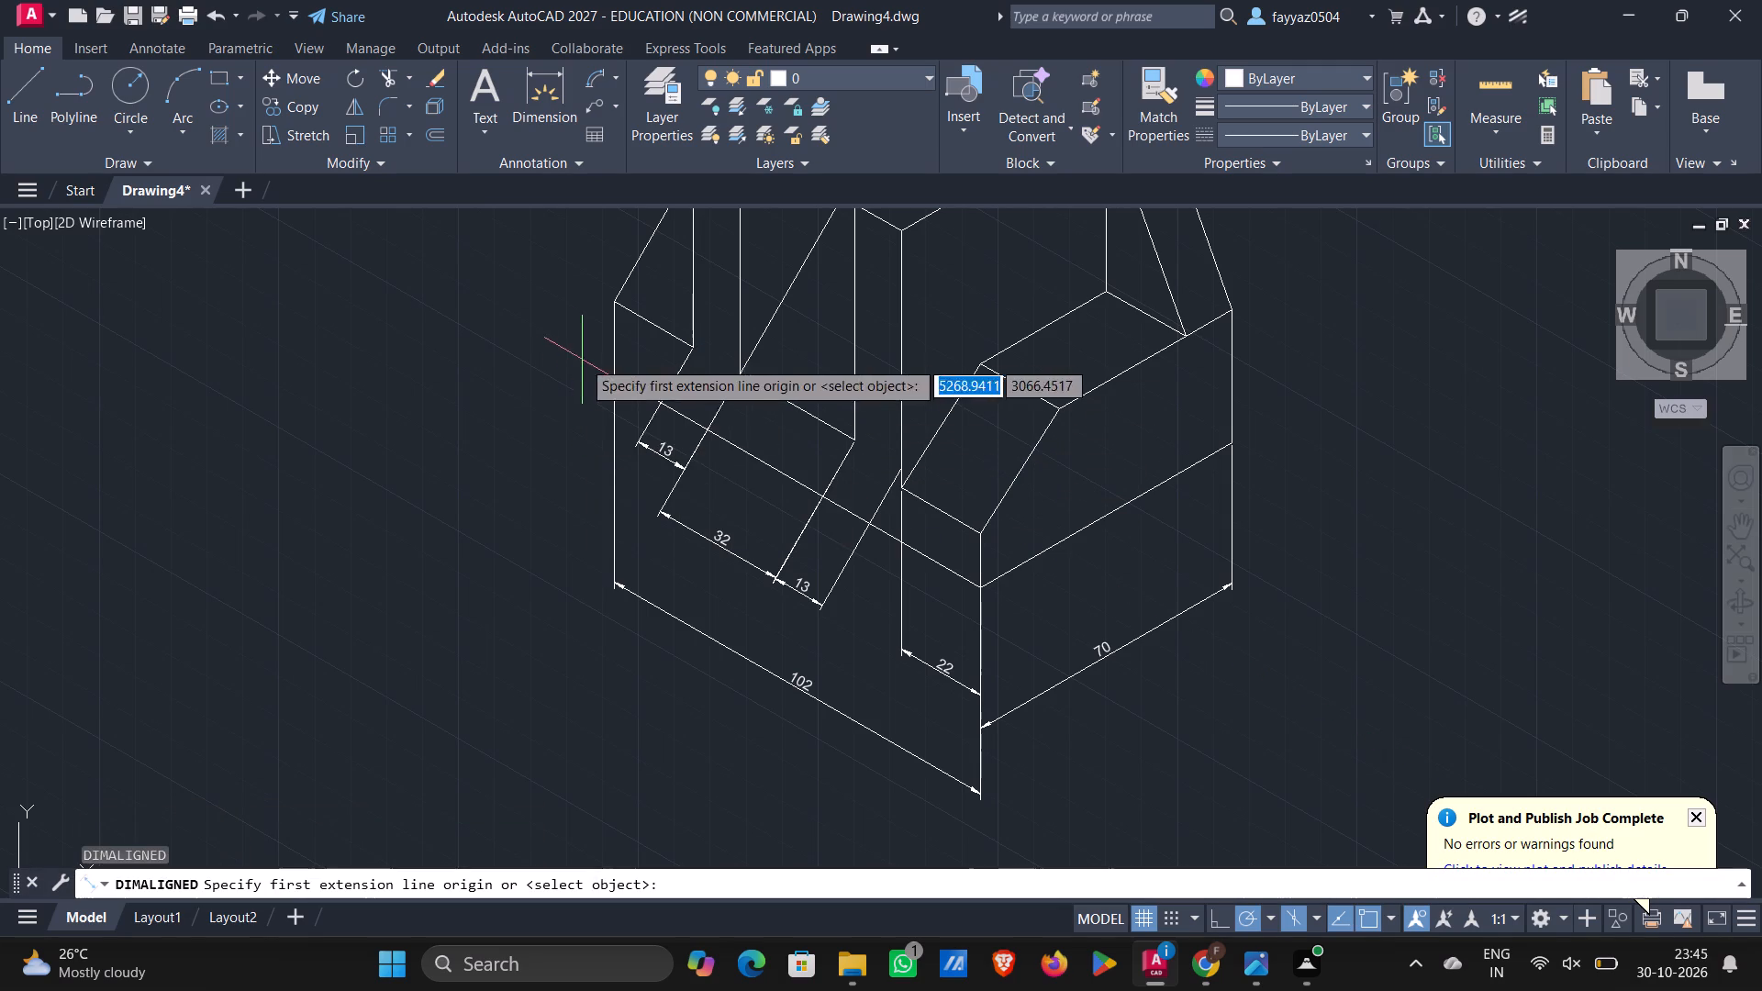
left_click(613, 306)
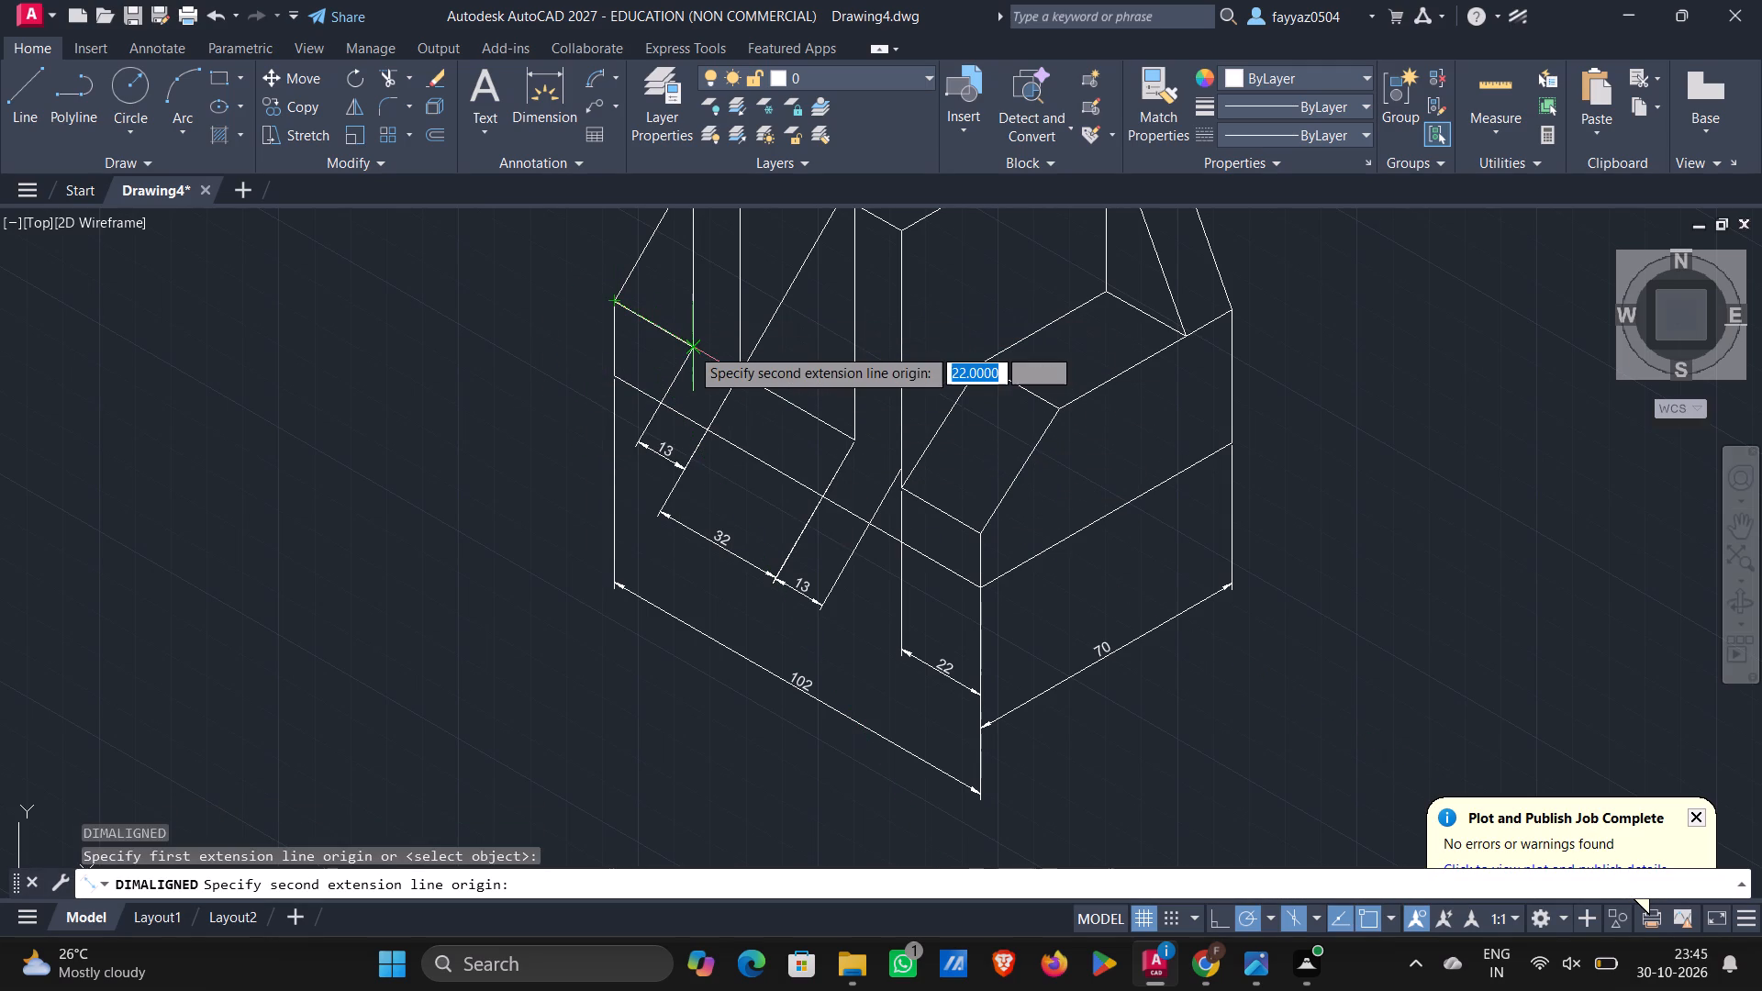
left_click(688, 344)
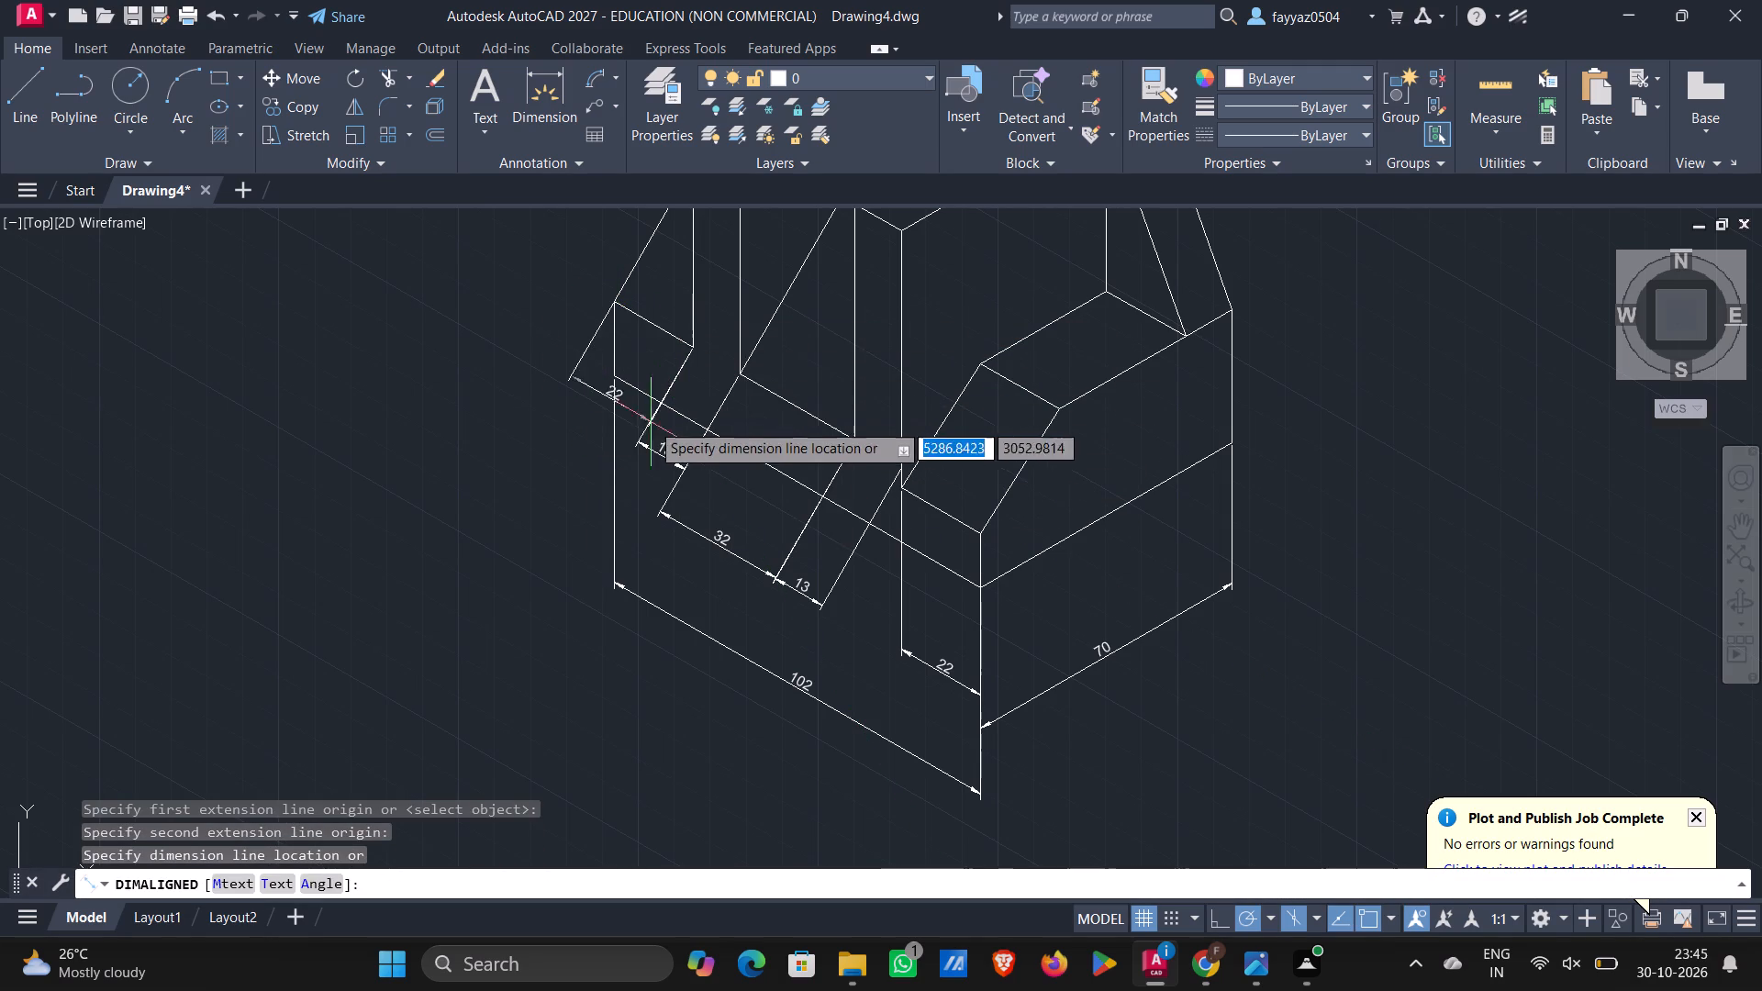
left_click(623, 491)
Move the dimension between the far end block and the slot outward, in line with the two dimensions beside it.
left_click(676, 465)
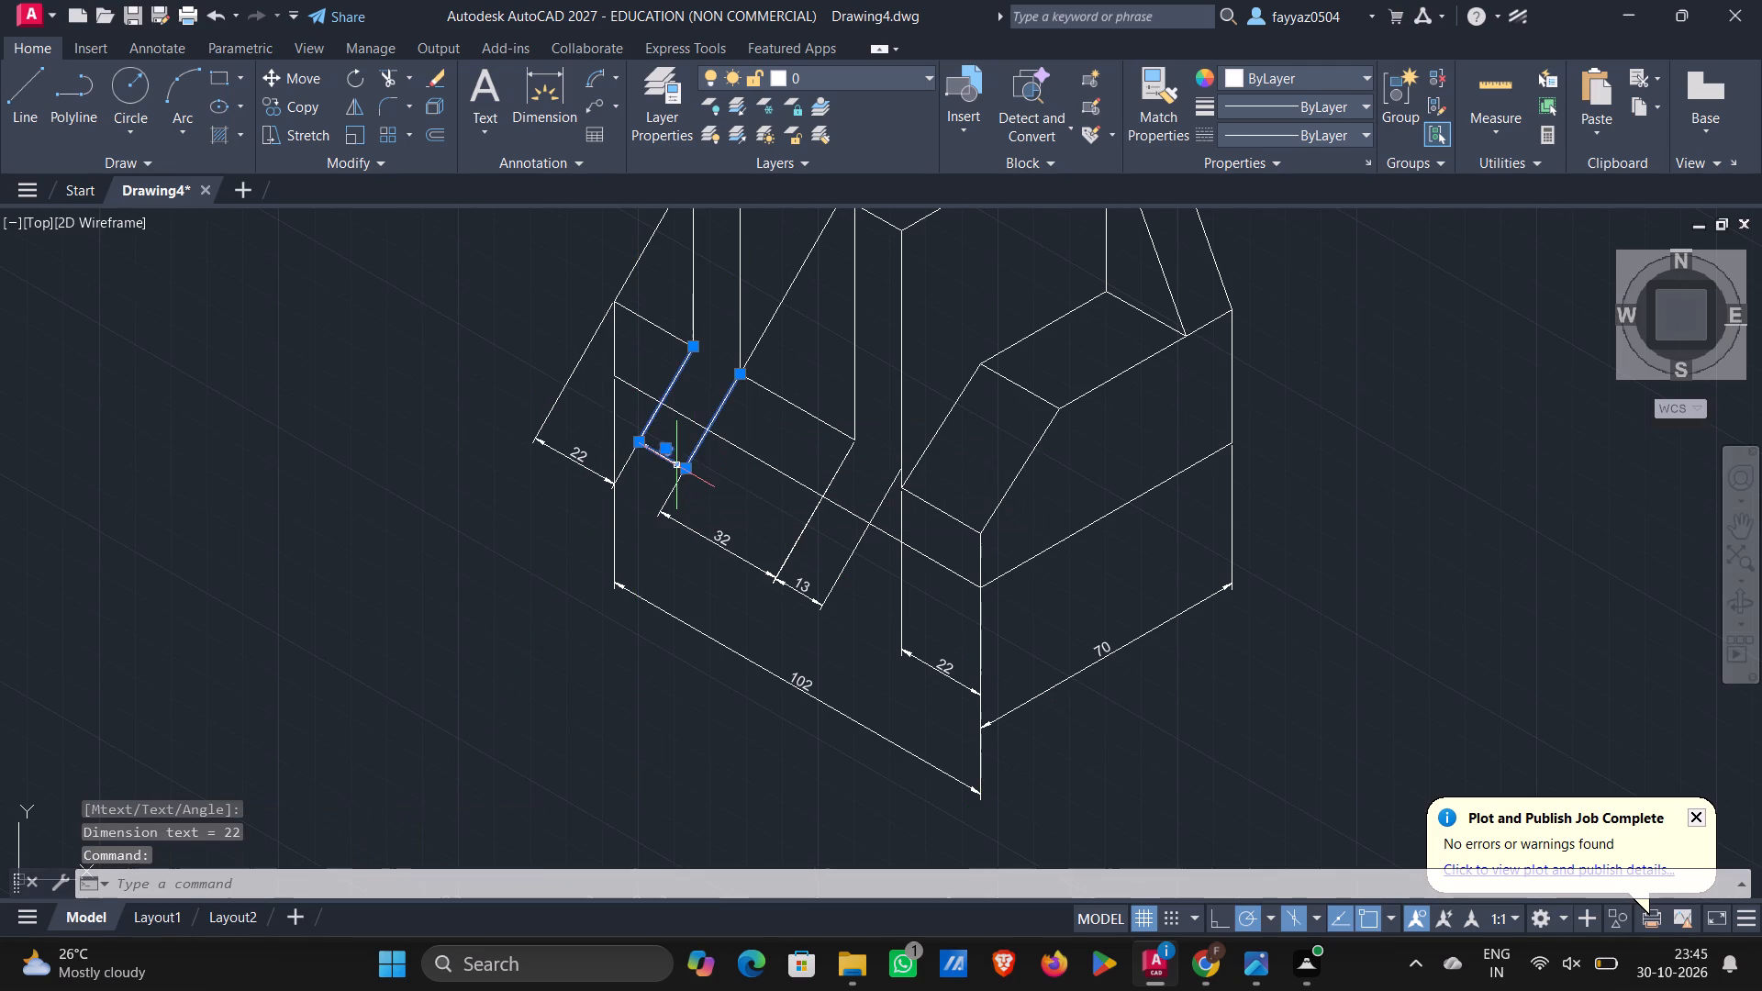
left_click_drag(666, 453, 662, 479)
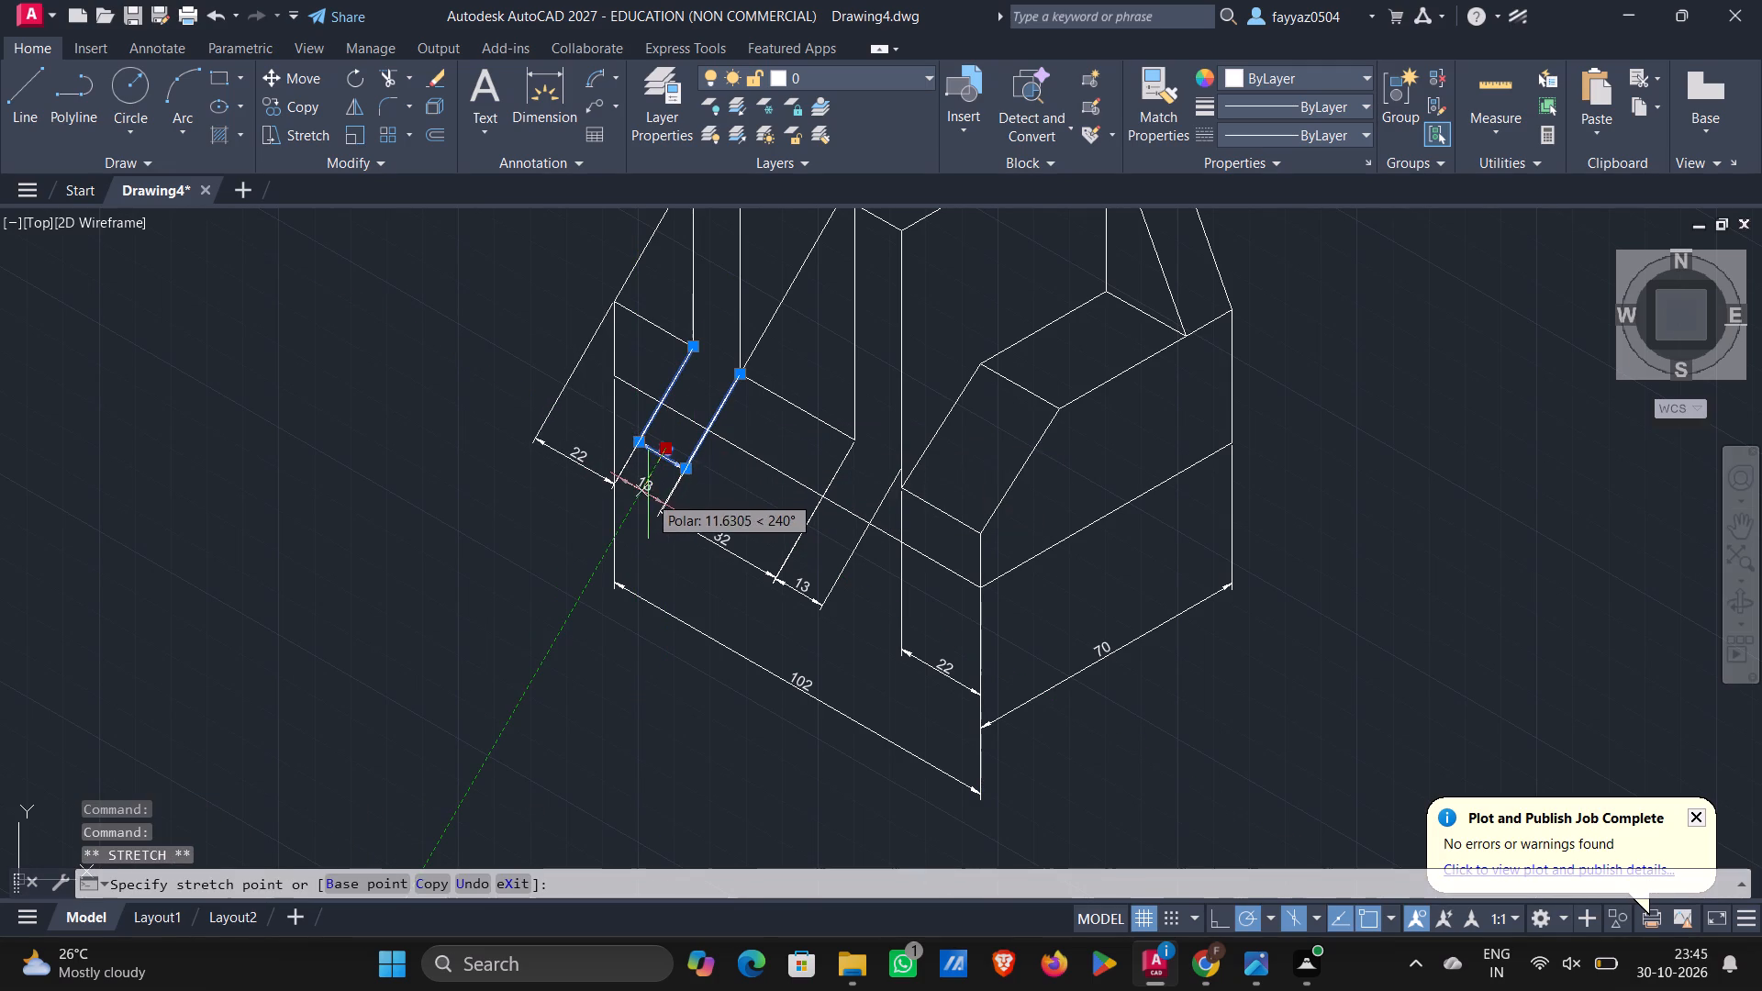
left_click(642, 501)
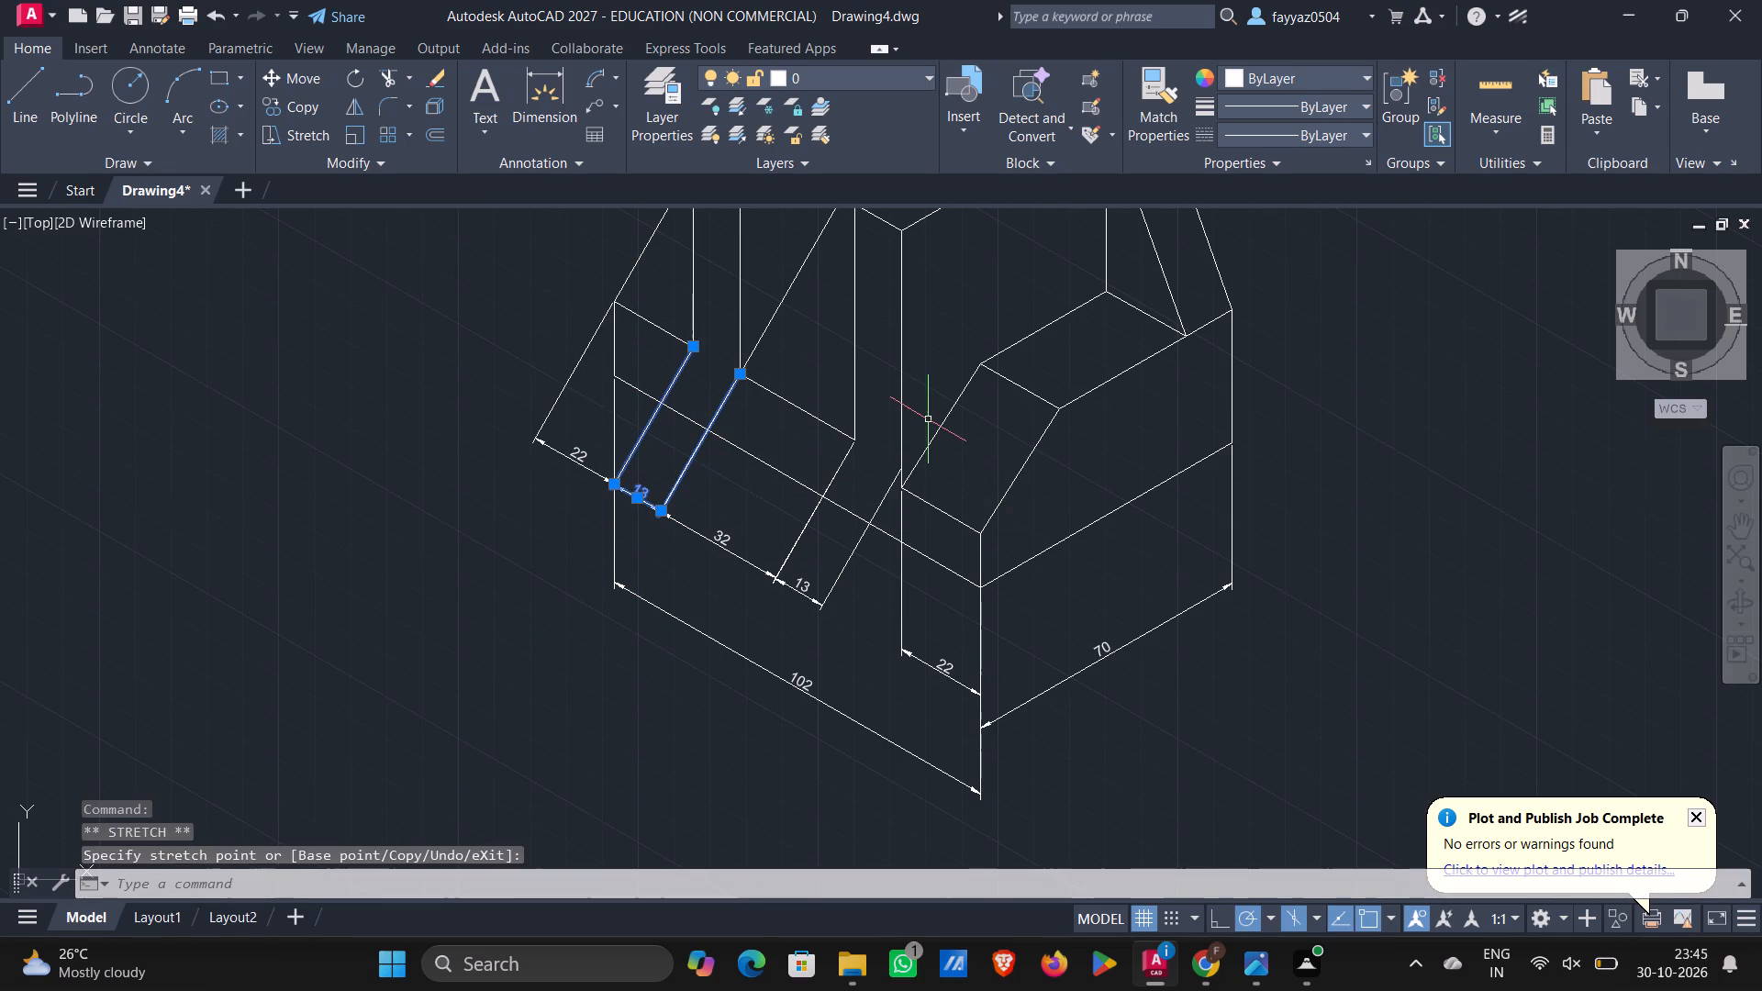
key("Escape")
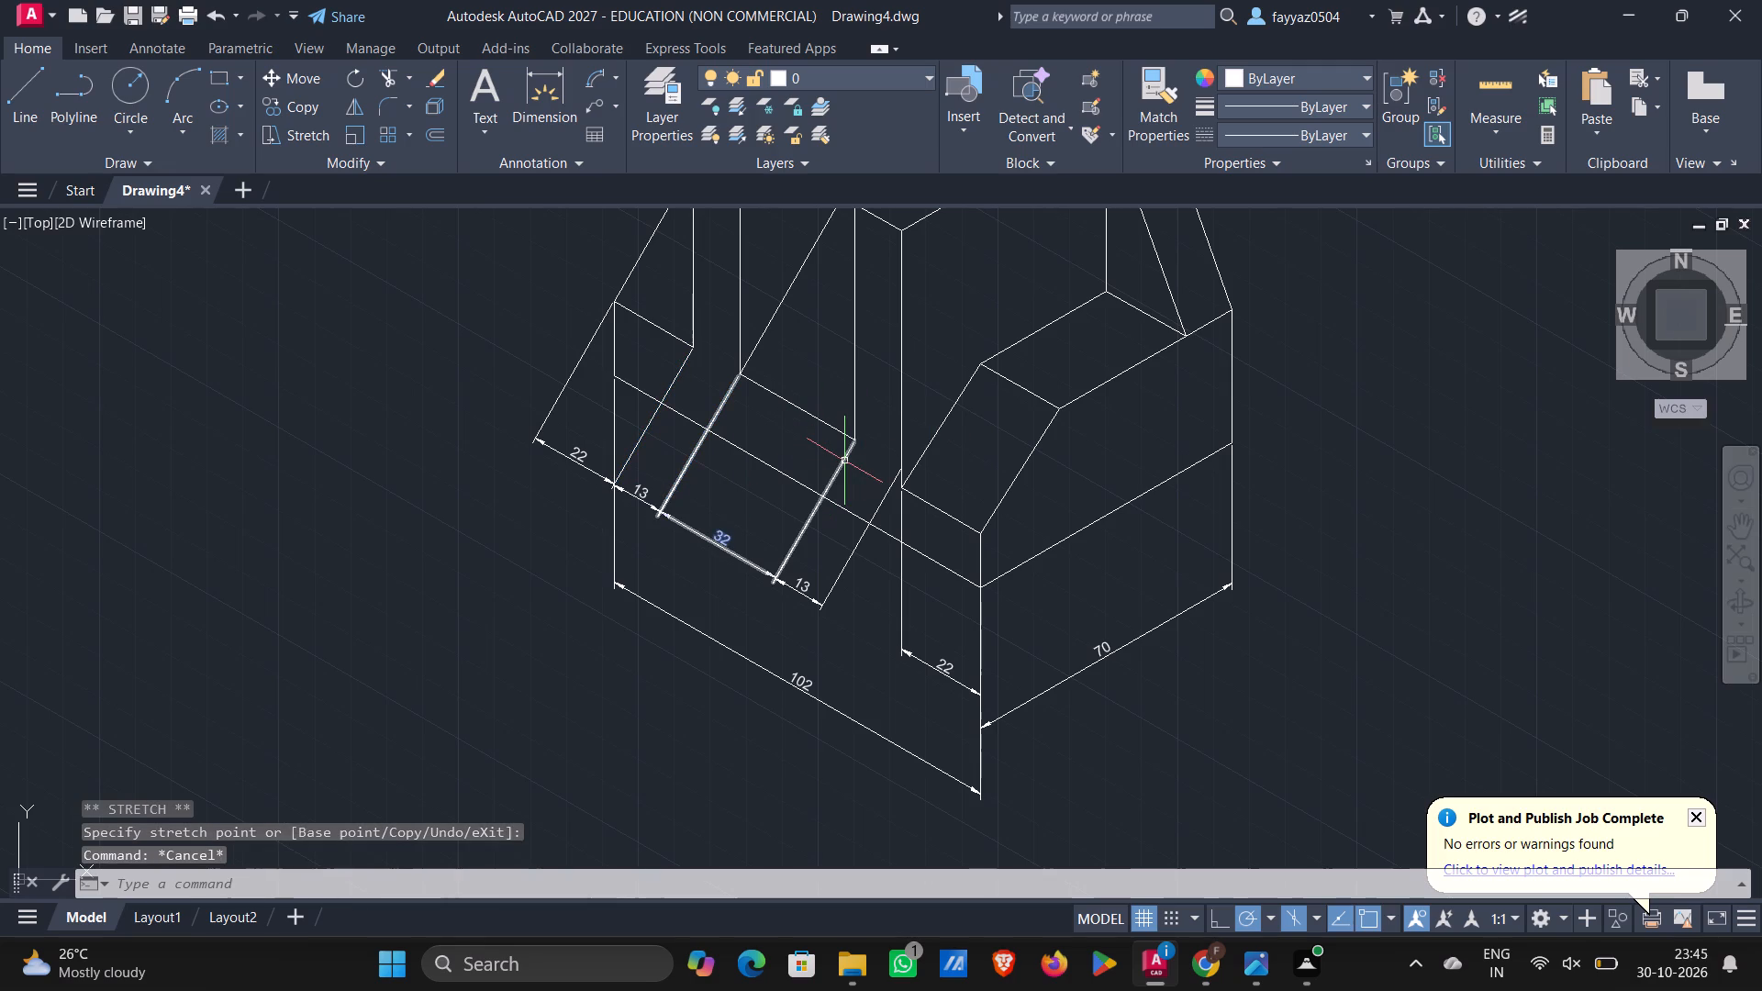
Oblique the slot-width dimension at 270° so its extension lines run vertically.
type("dim")
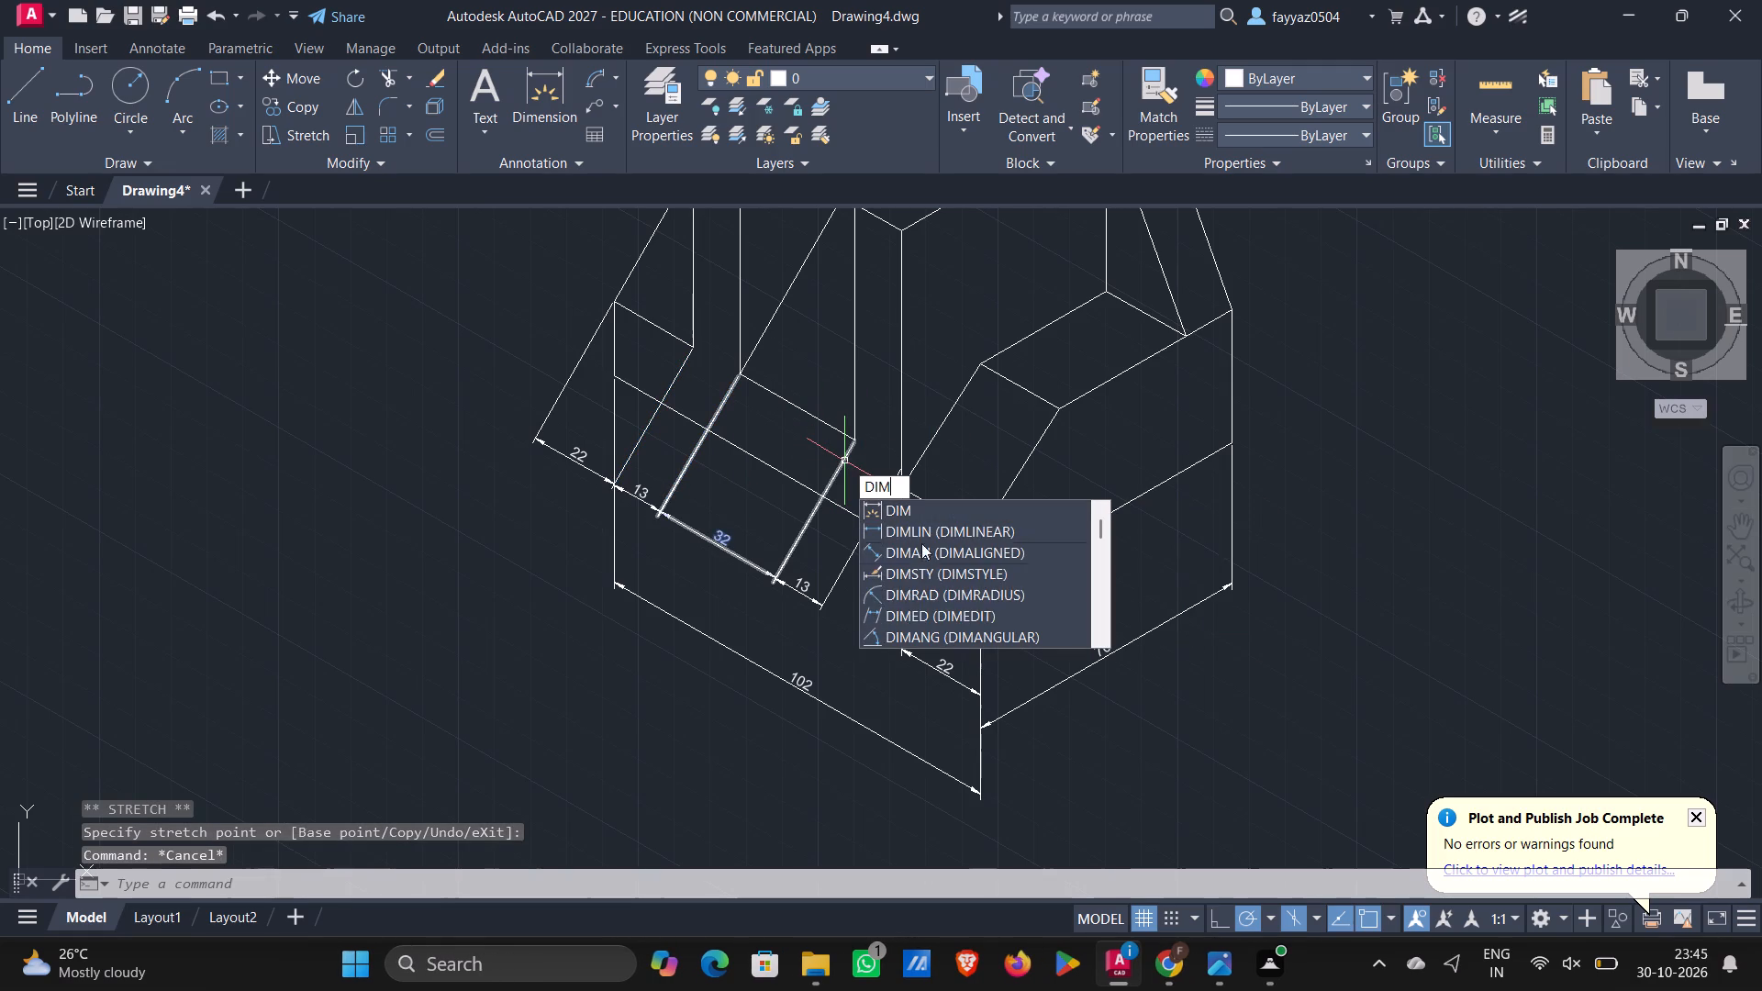
left_click(898, 609)
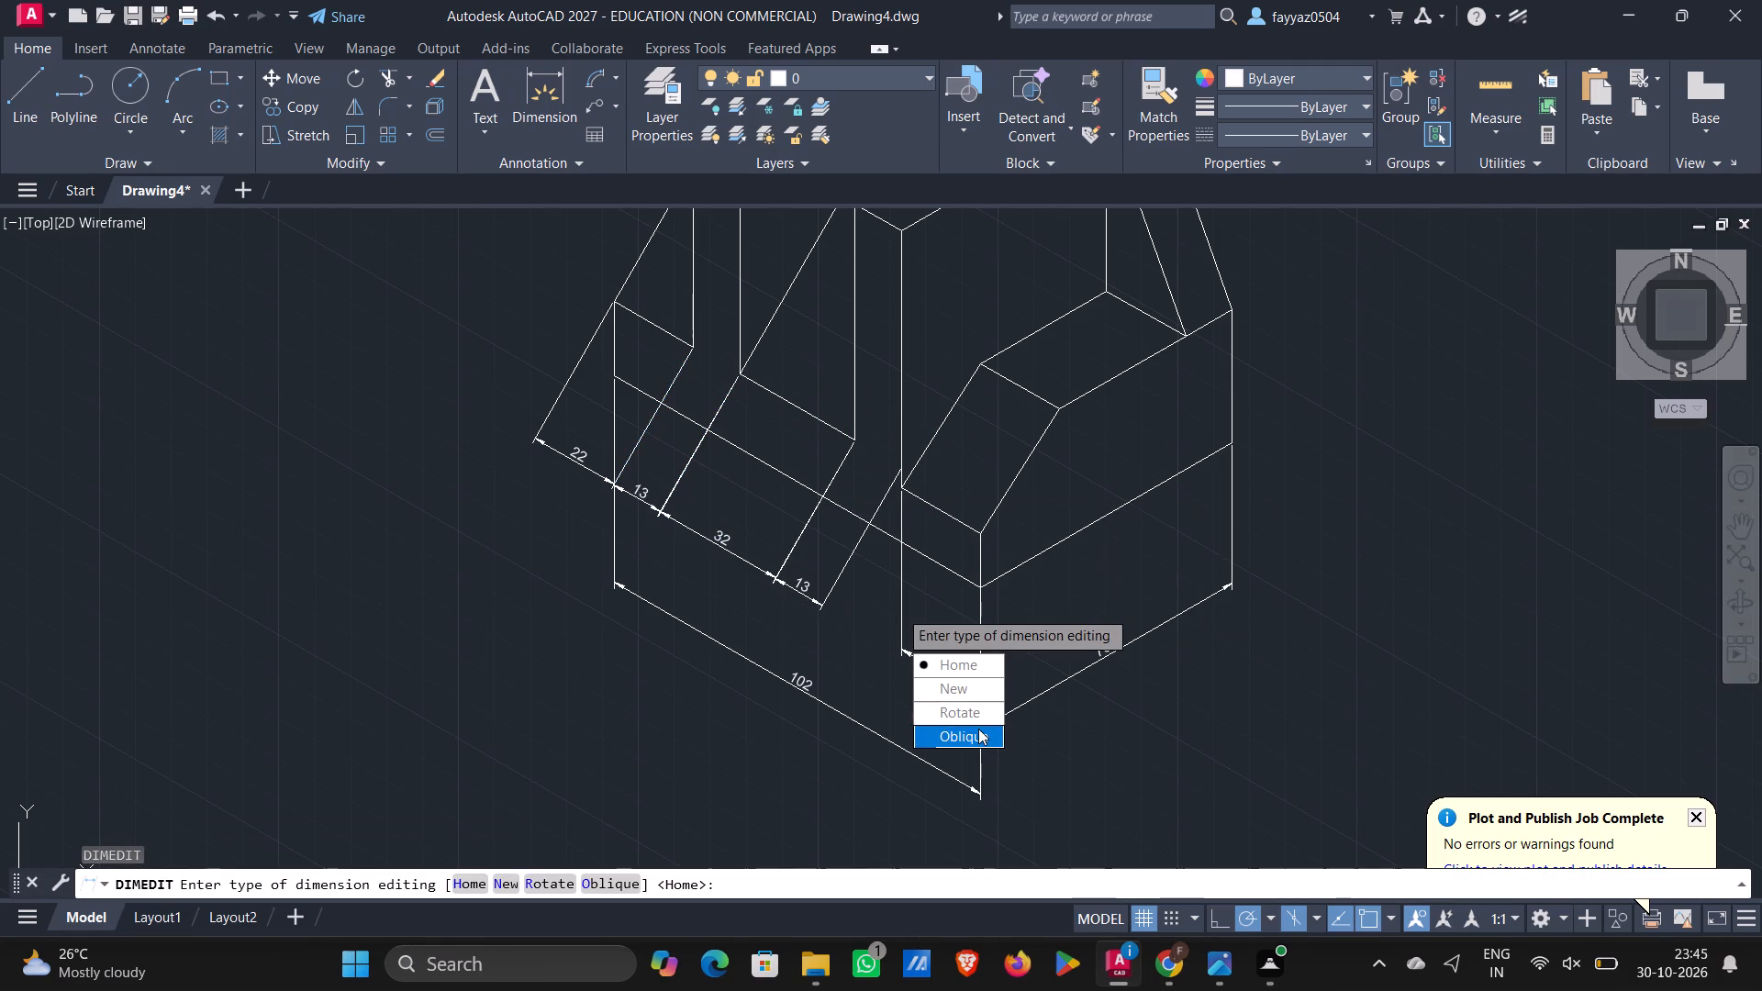
left_click_drag(982, 733, 898, 609)
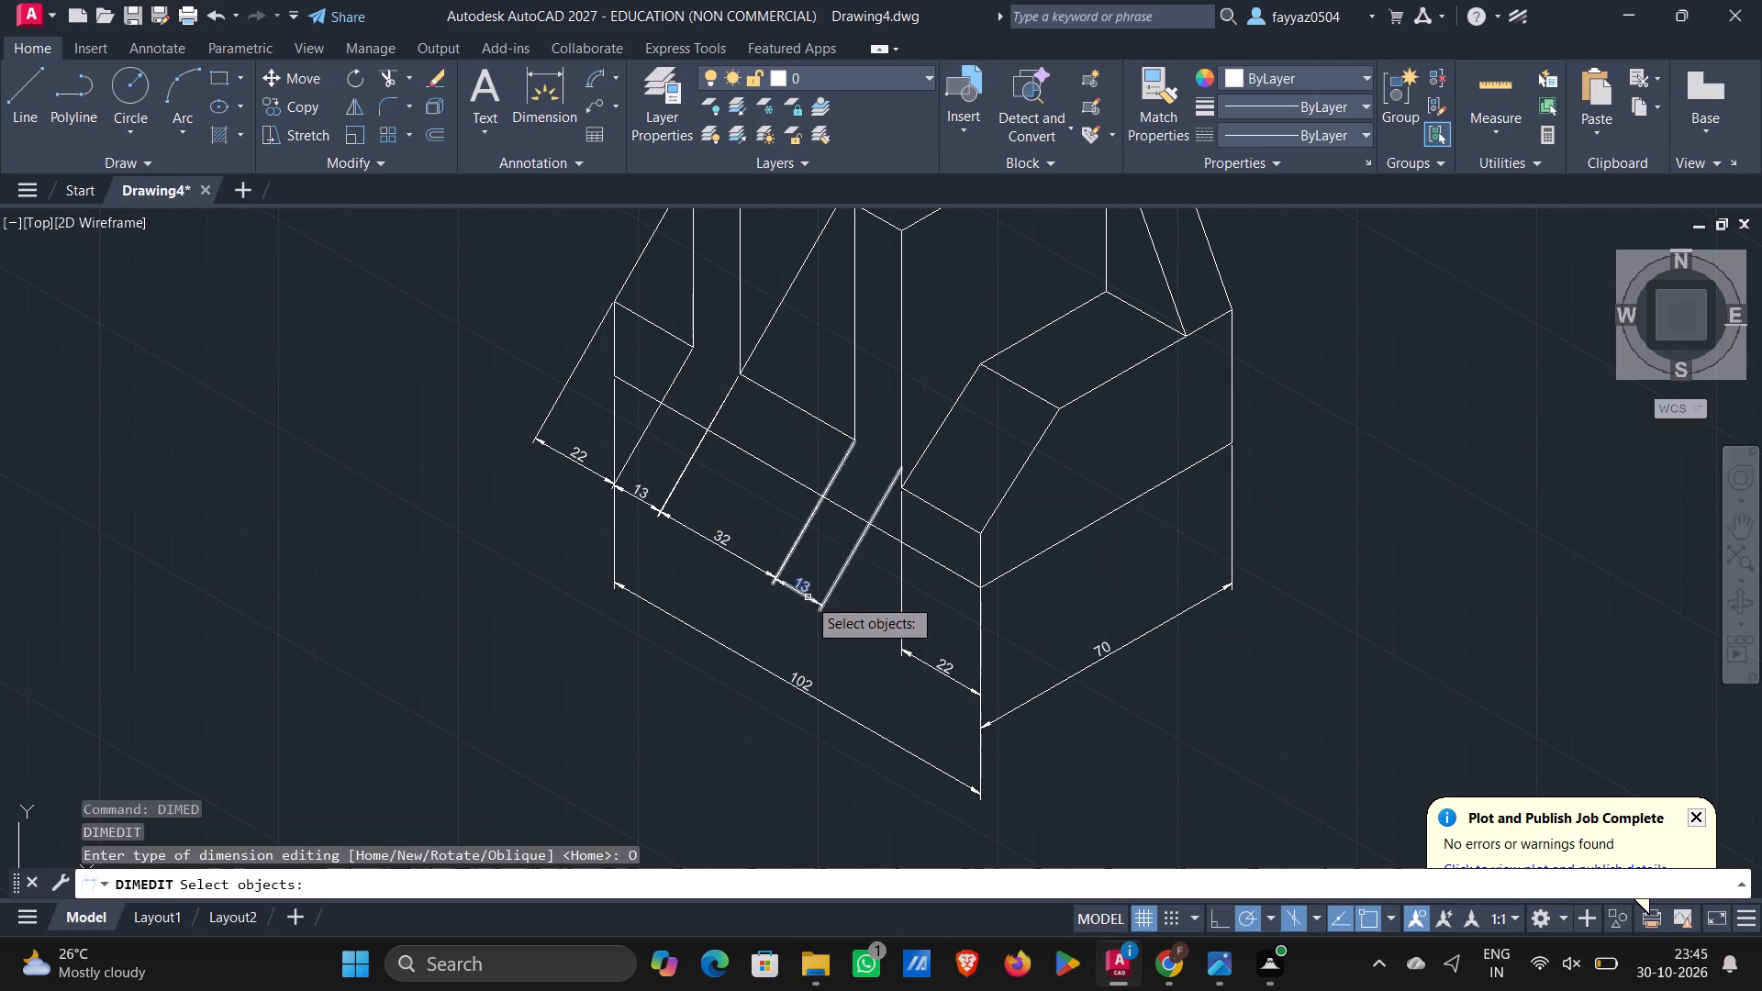
left_click(808, 597)
left_click(719, 542)
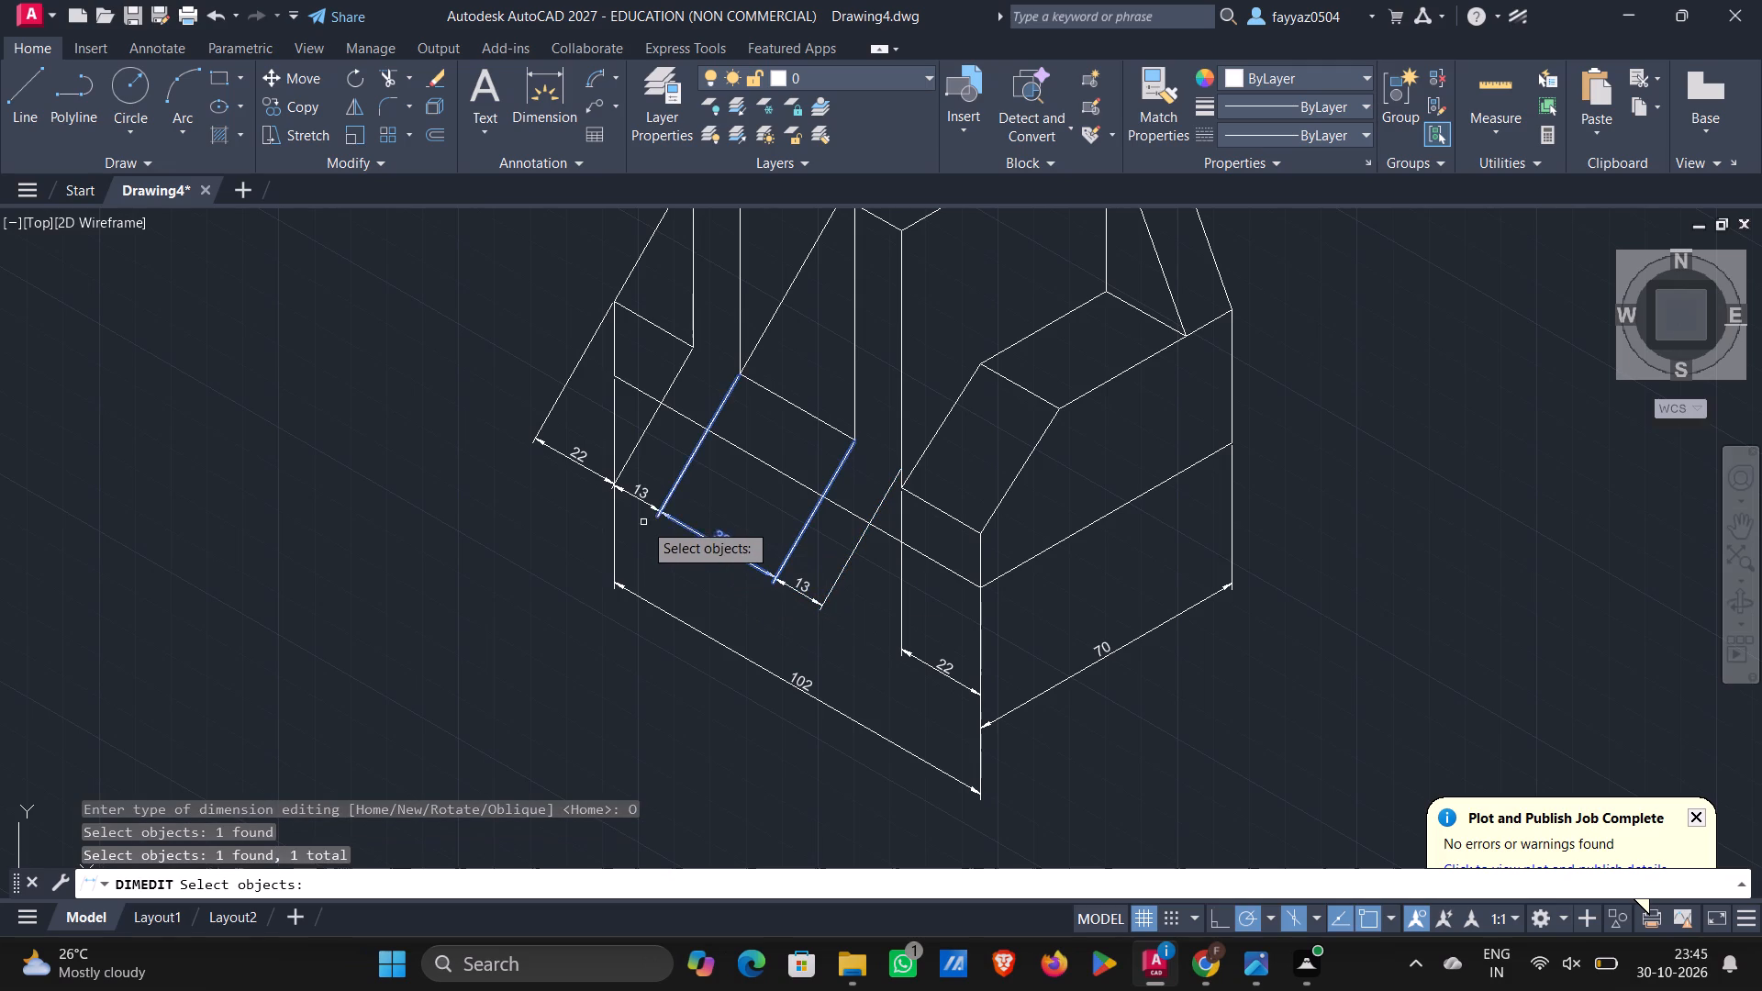
left_click(641, 495)
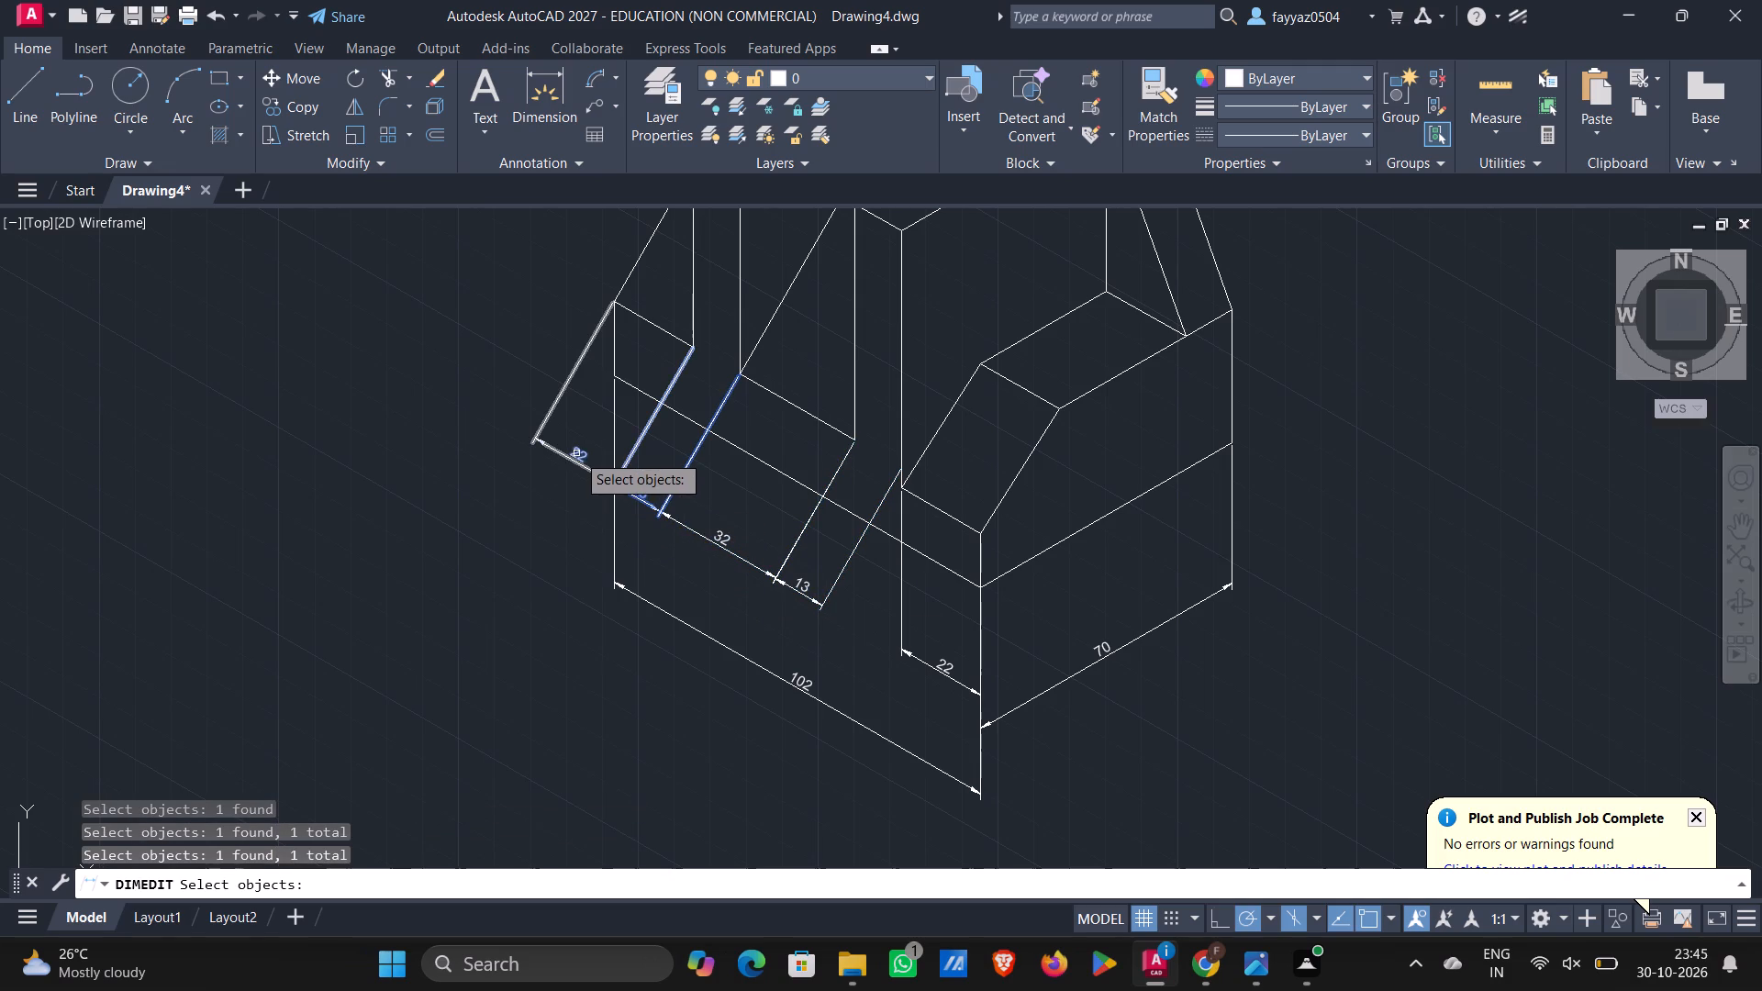
left_click(576, 453)
left_click(713, 540)
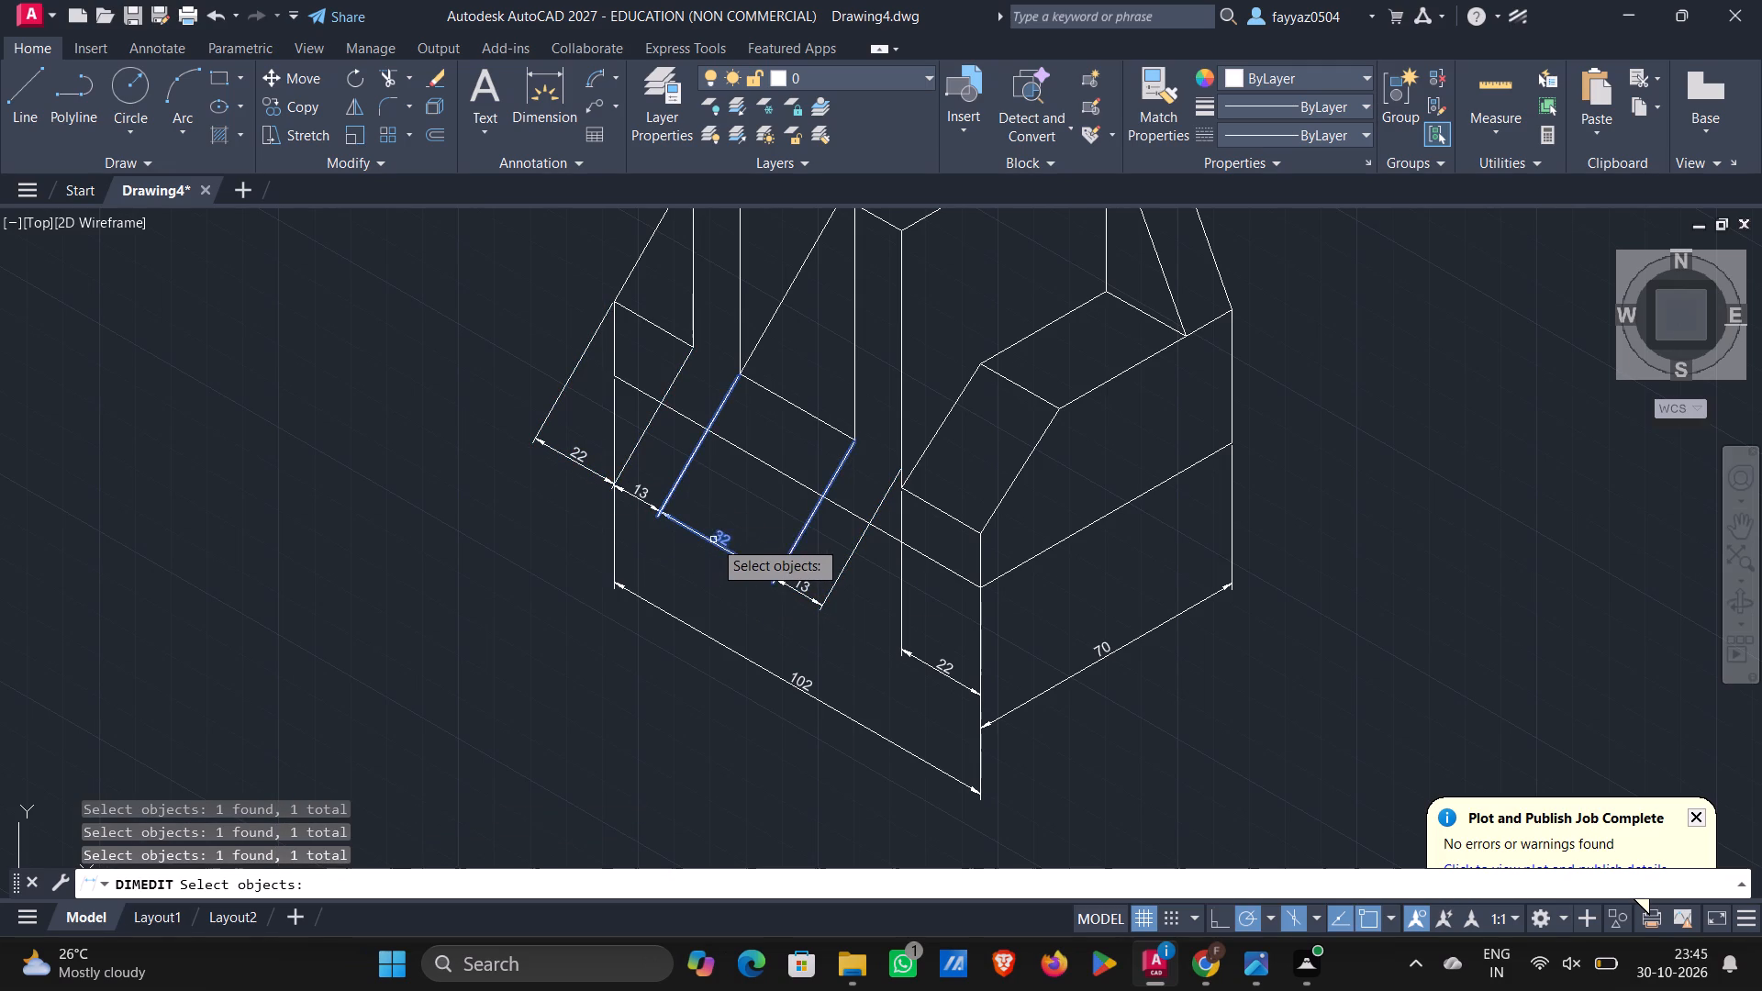
key("Return")
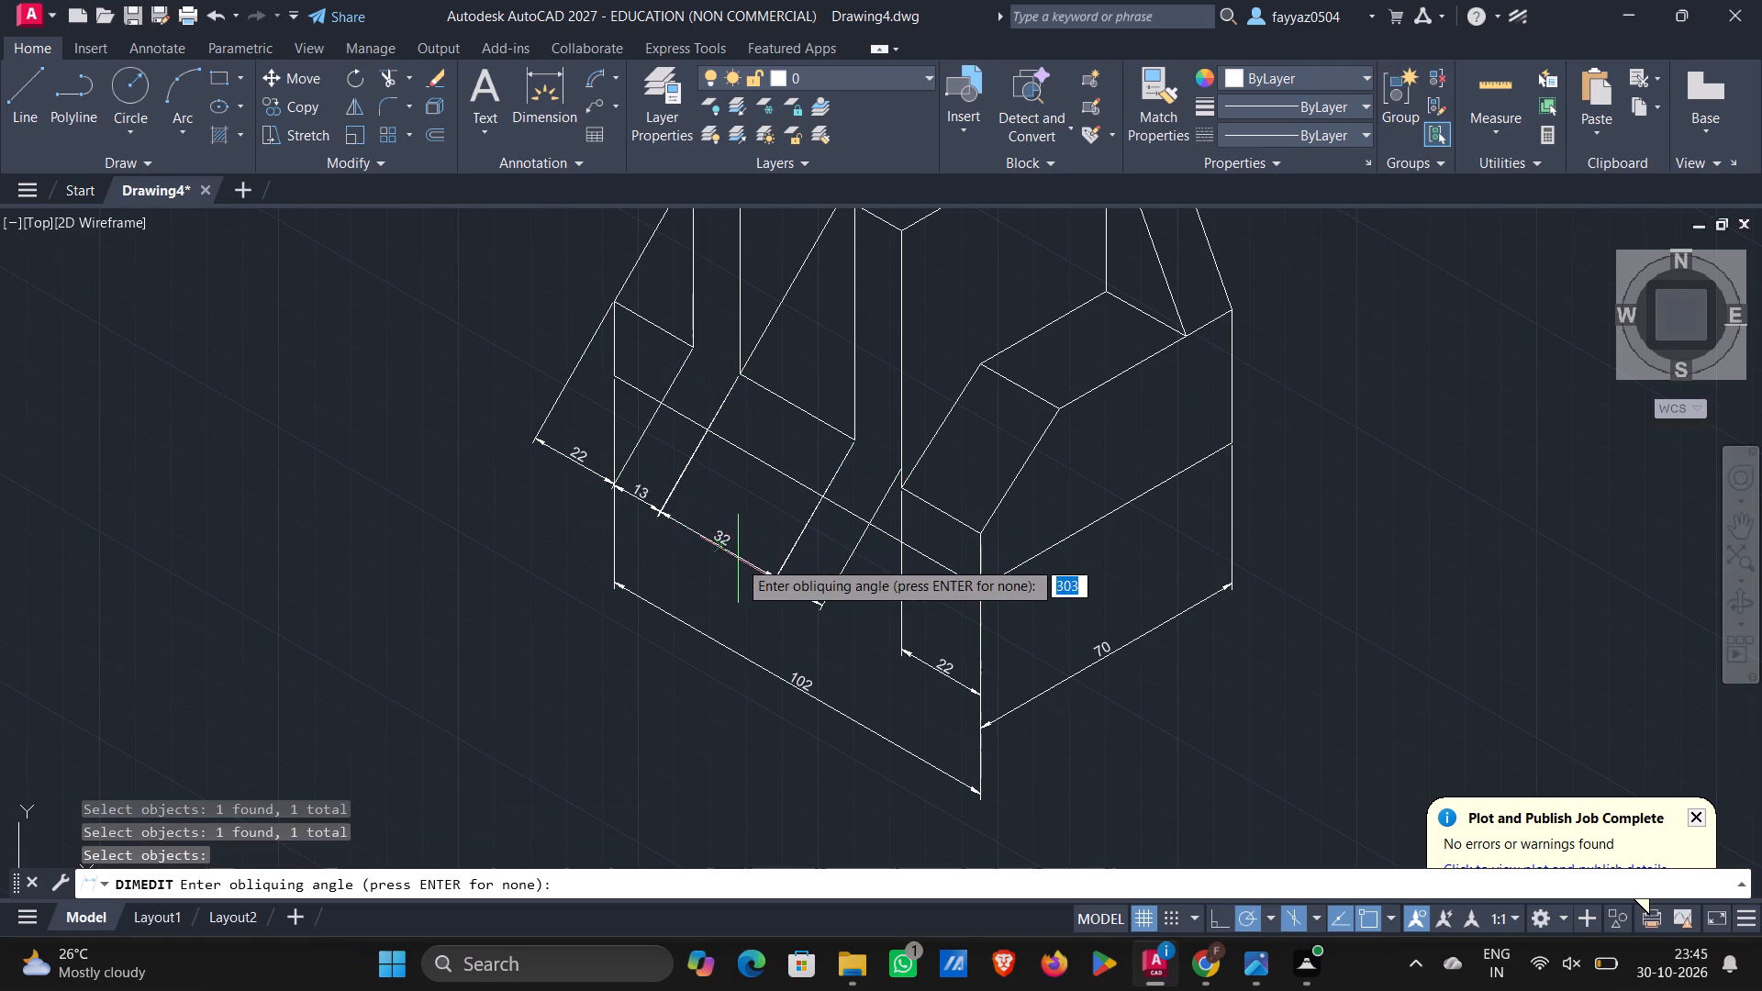
left_click(720, 549)
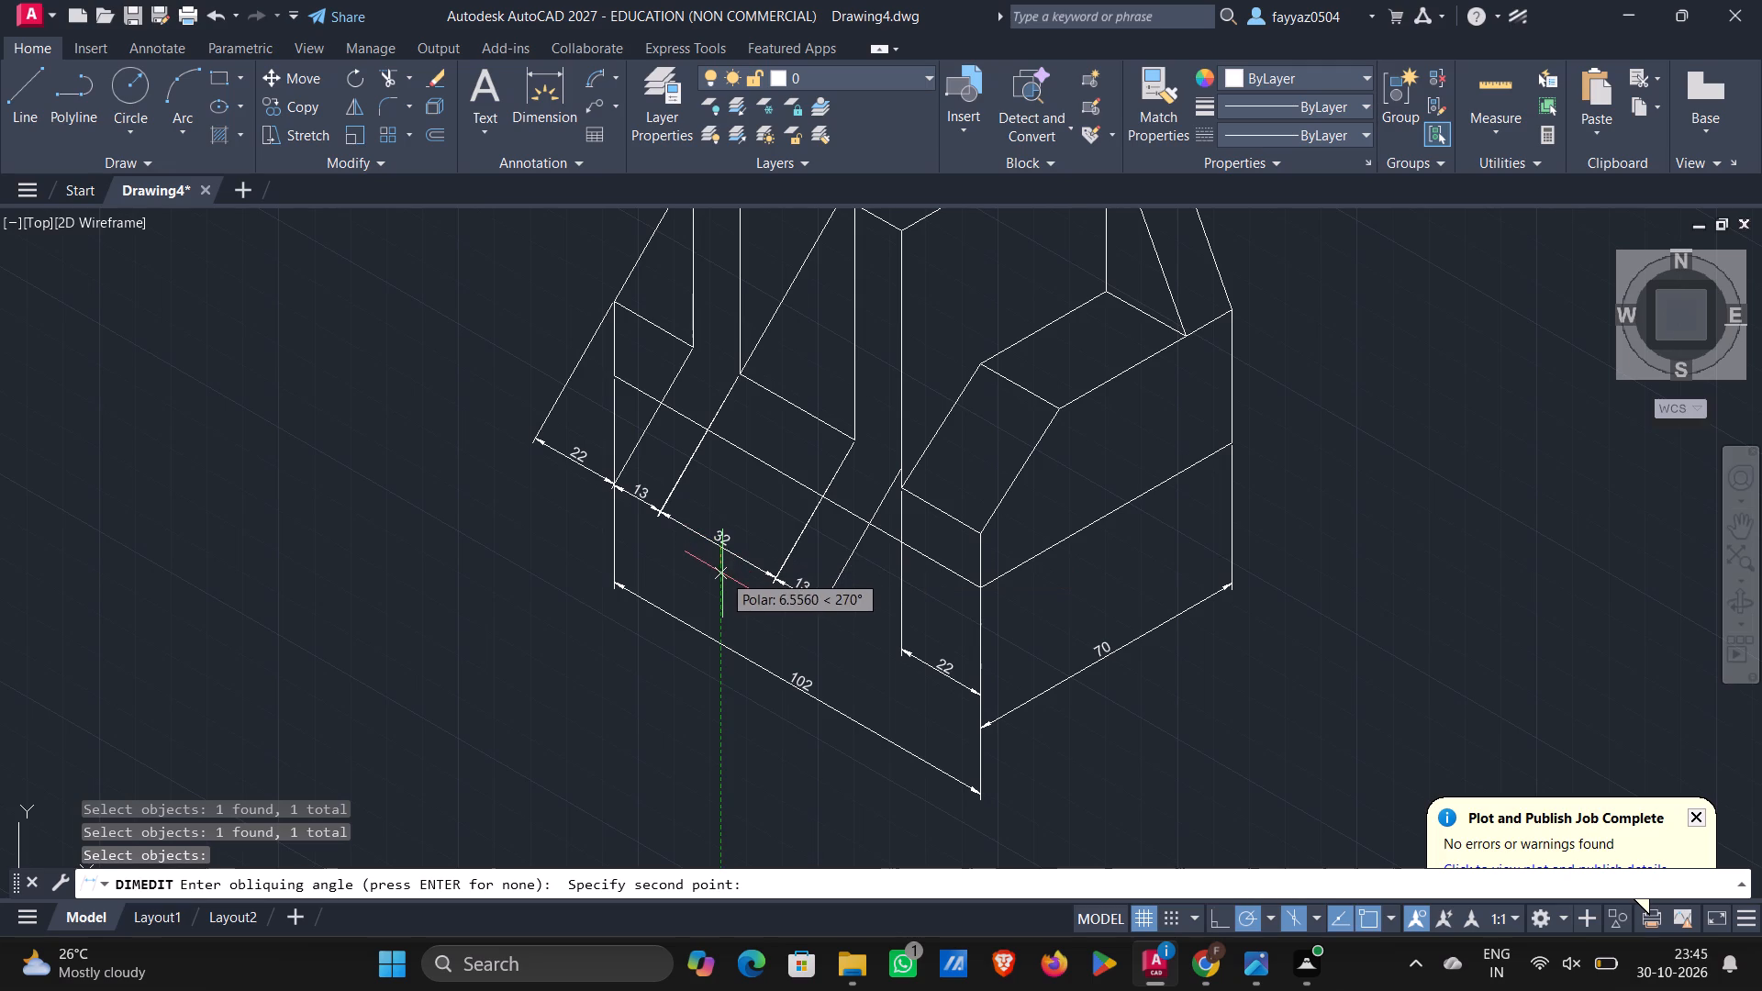
left_click(725, 577)
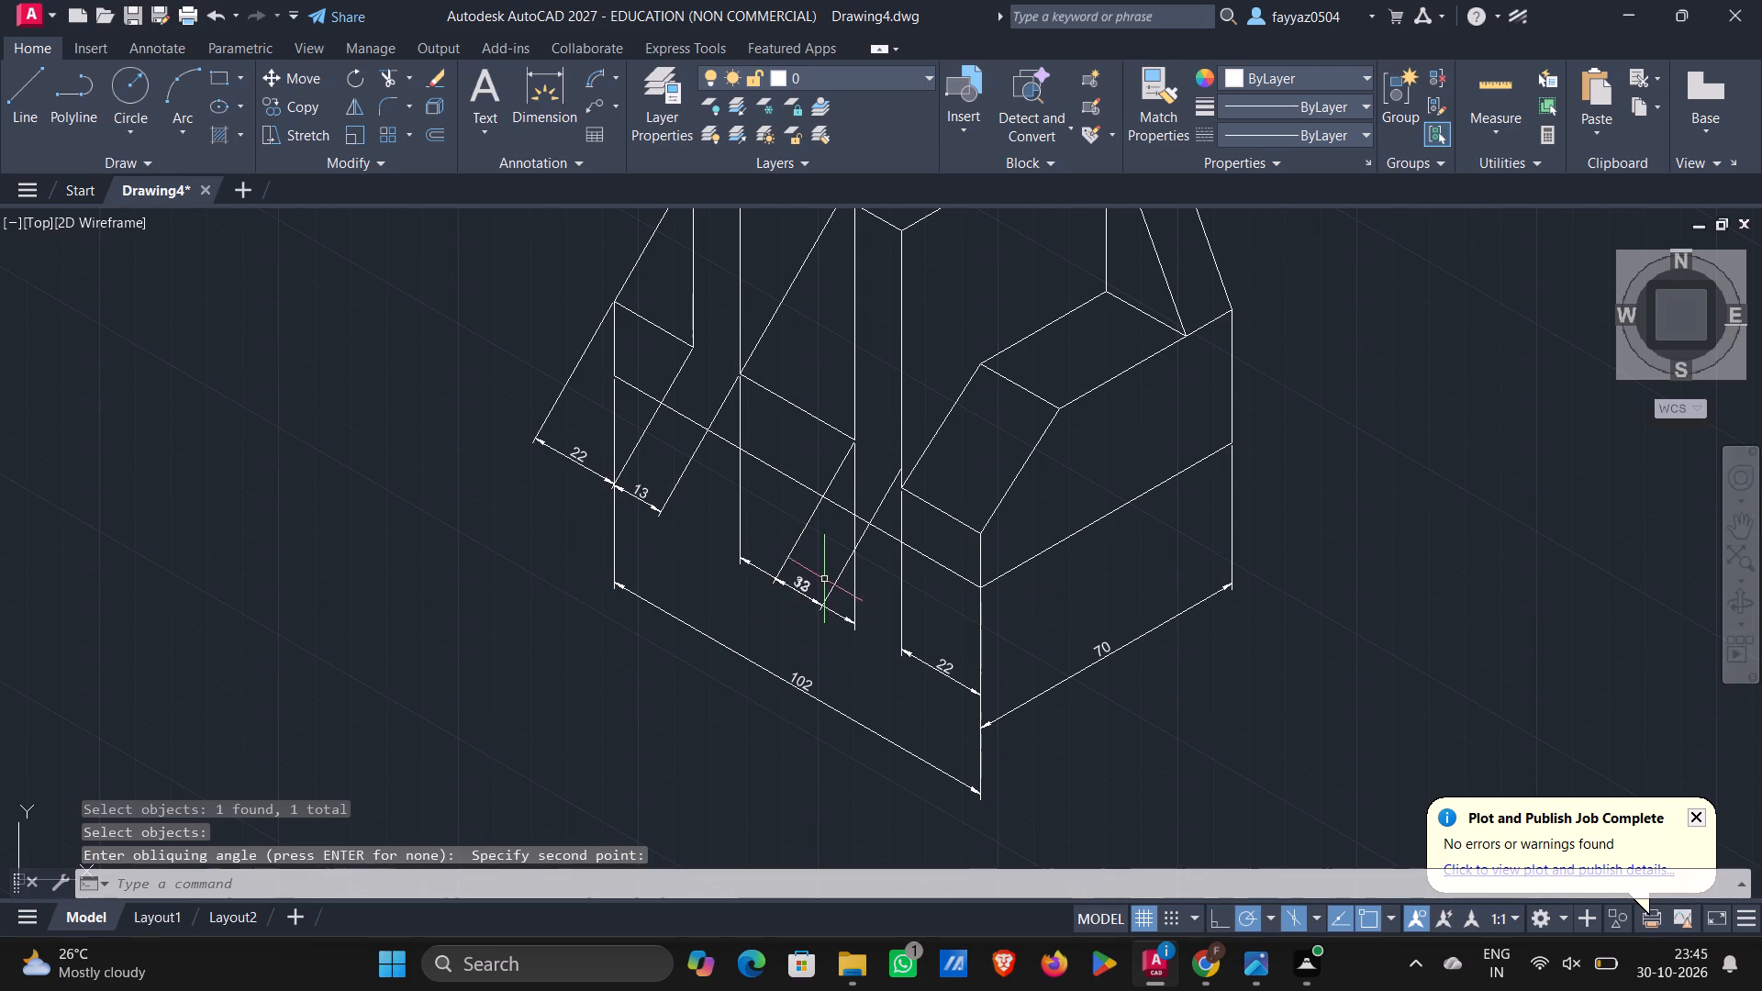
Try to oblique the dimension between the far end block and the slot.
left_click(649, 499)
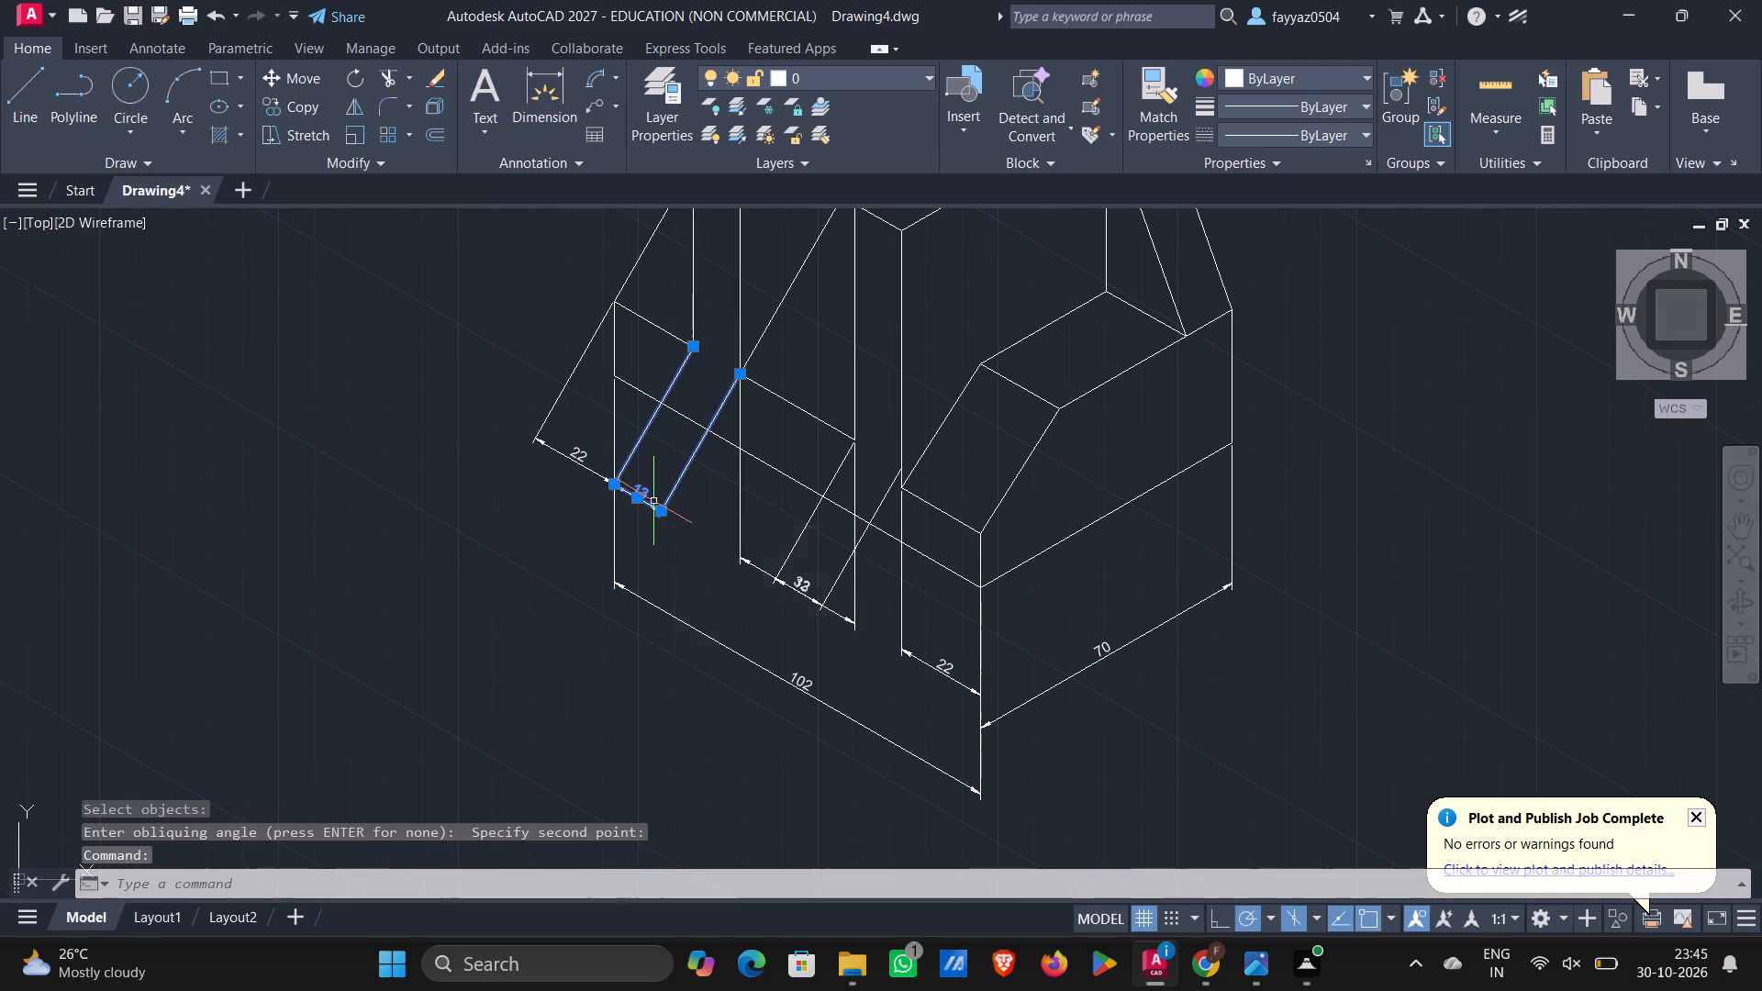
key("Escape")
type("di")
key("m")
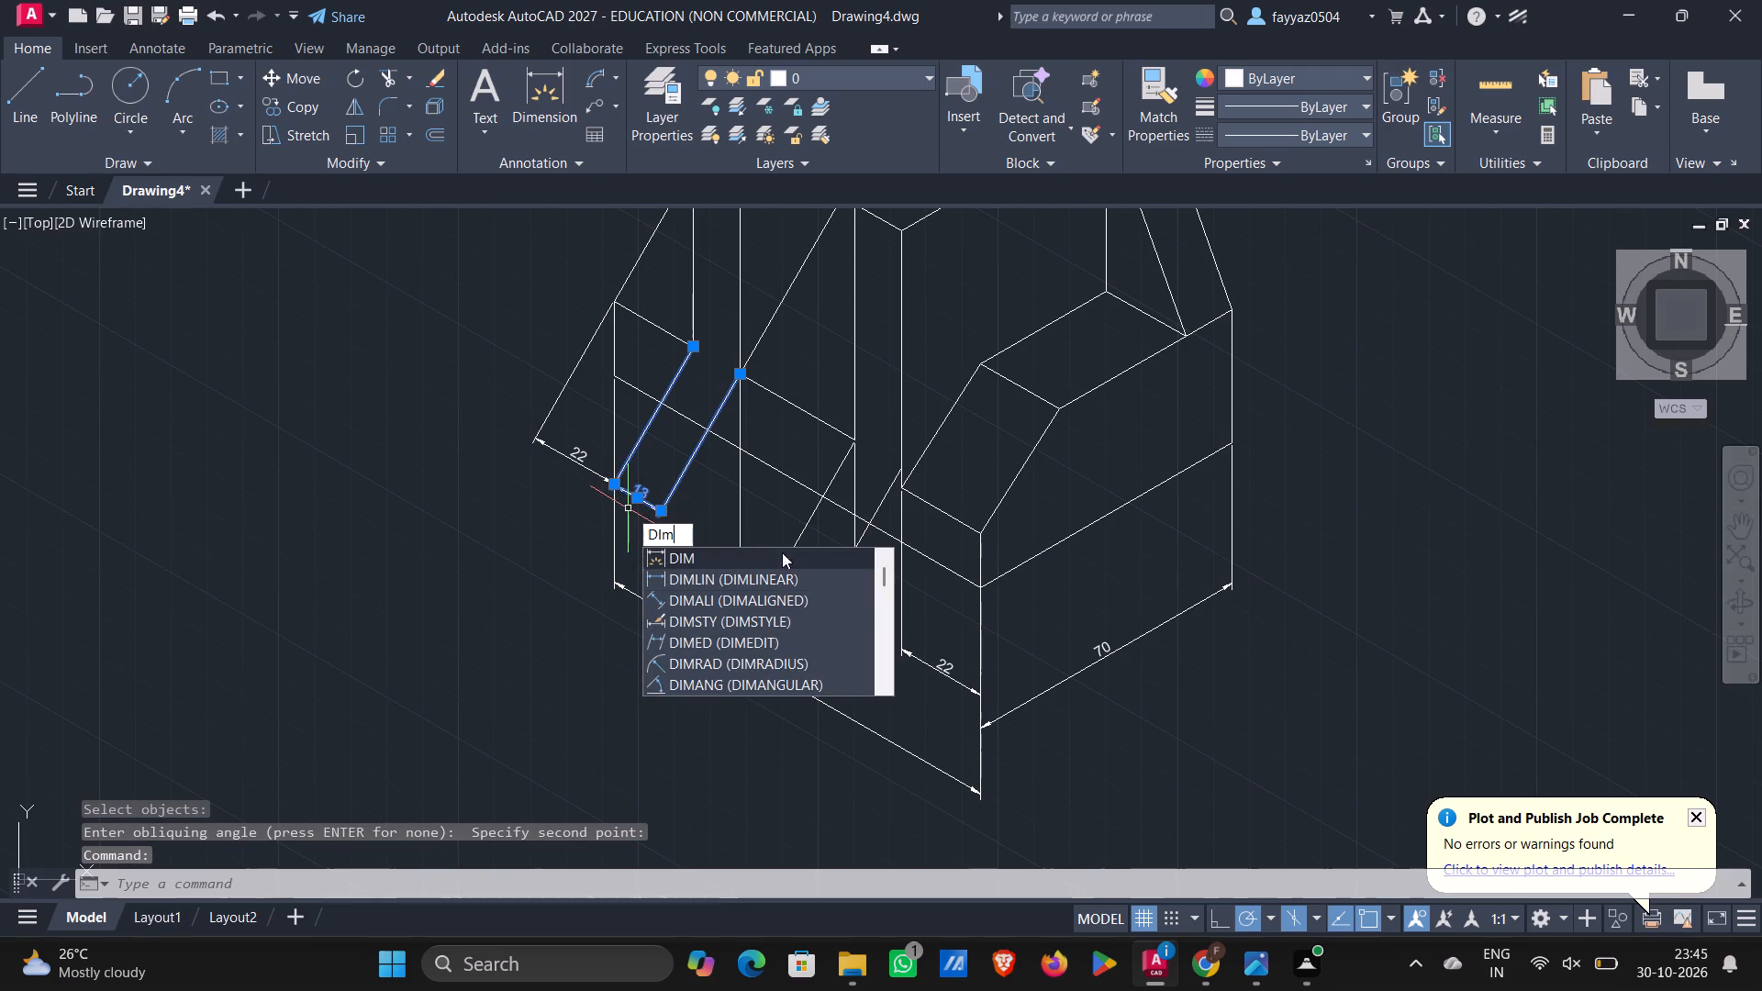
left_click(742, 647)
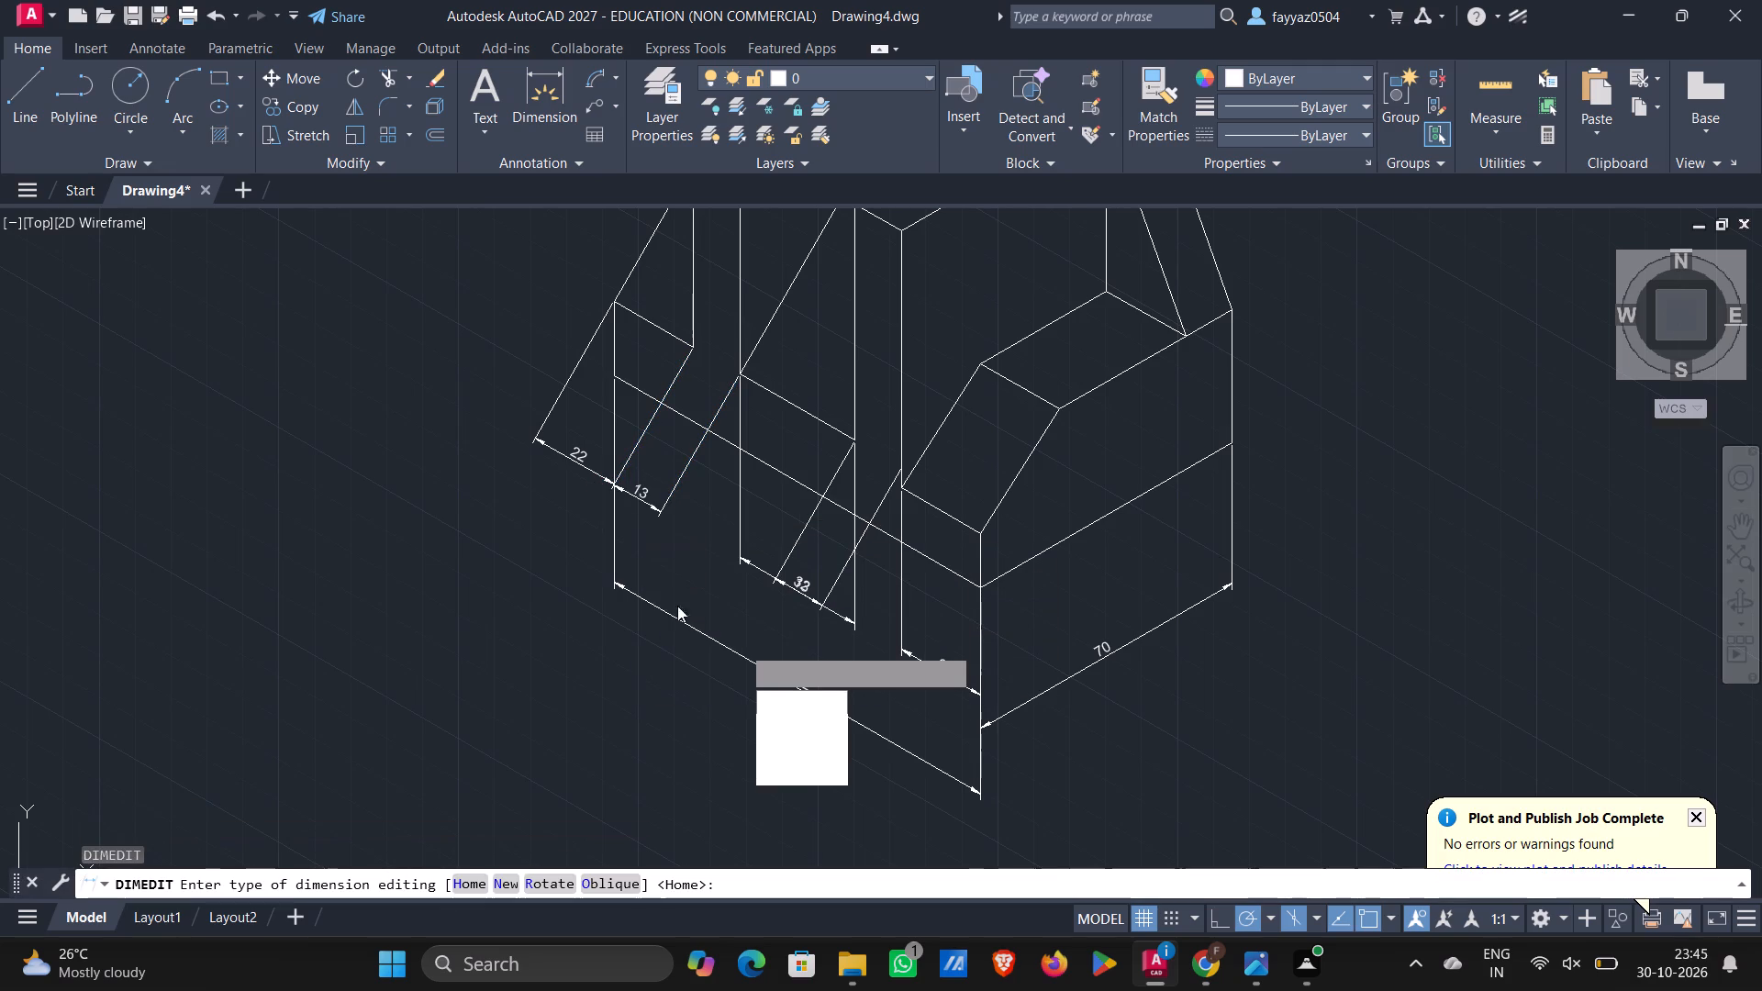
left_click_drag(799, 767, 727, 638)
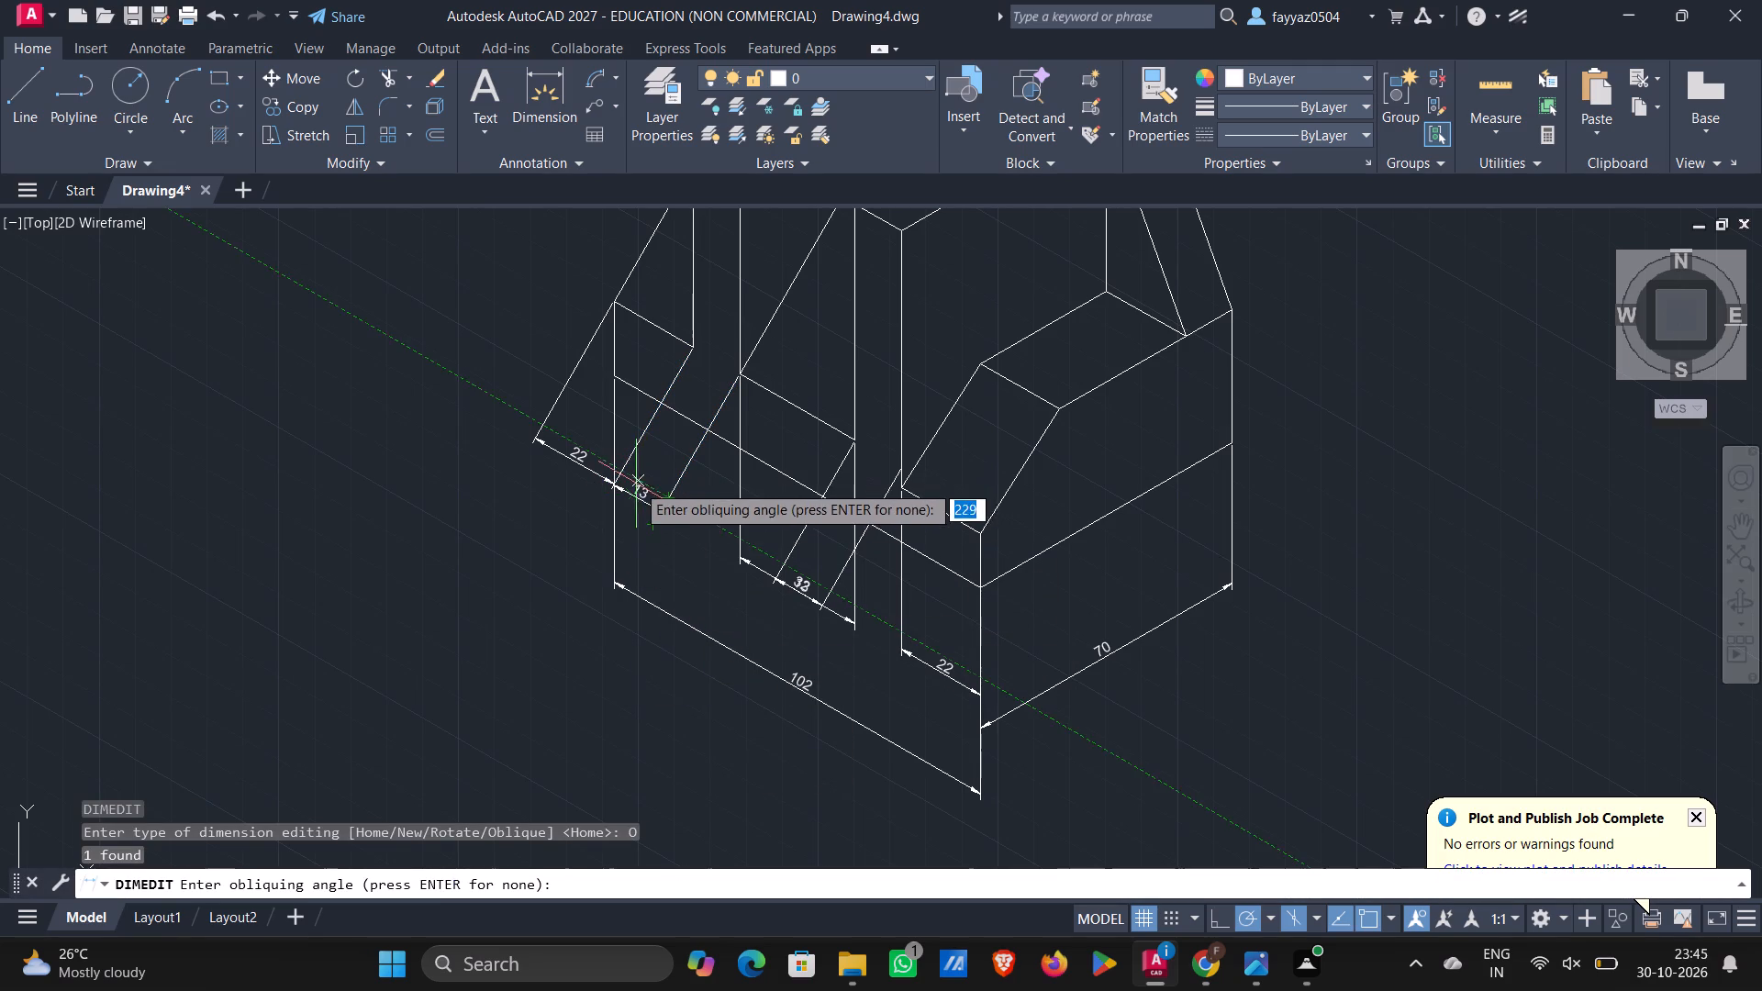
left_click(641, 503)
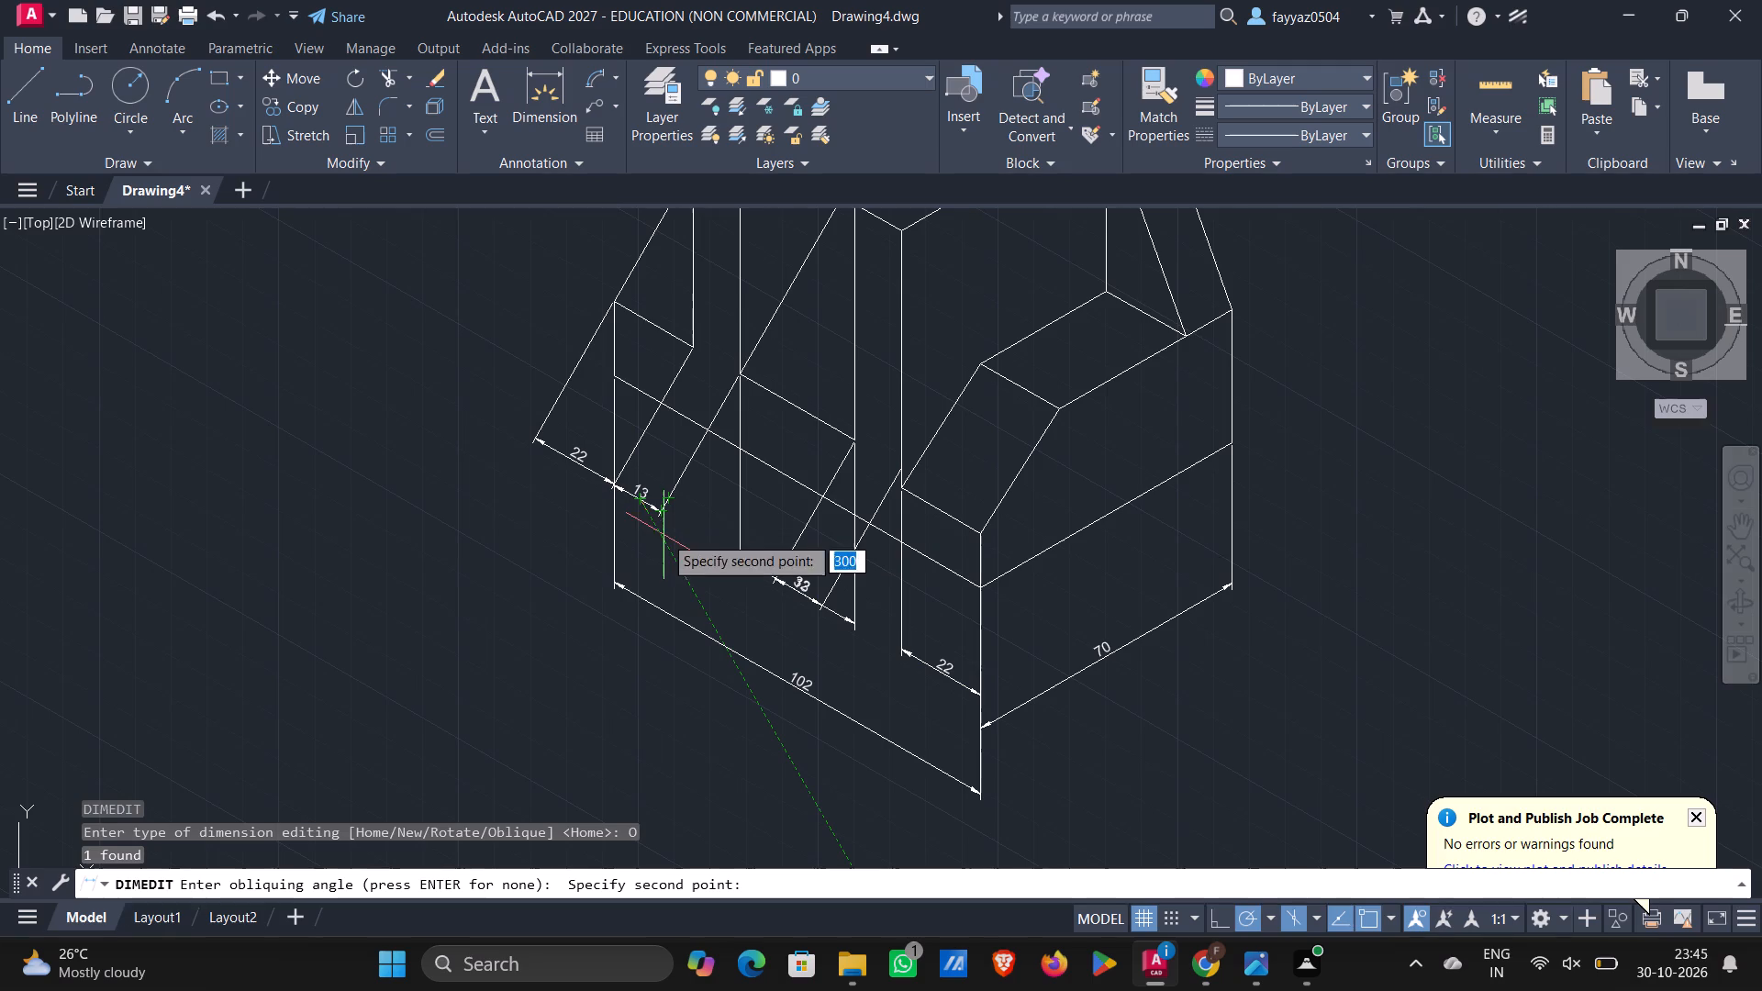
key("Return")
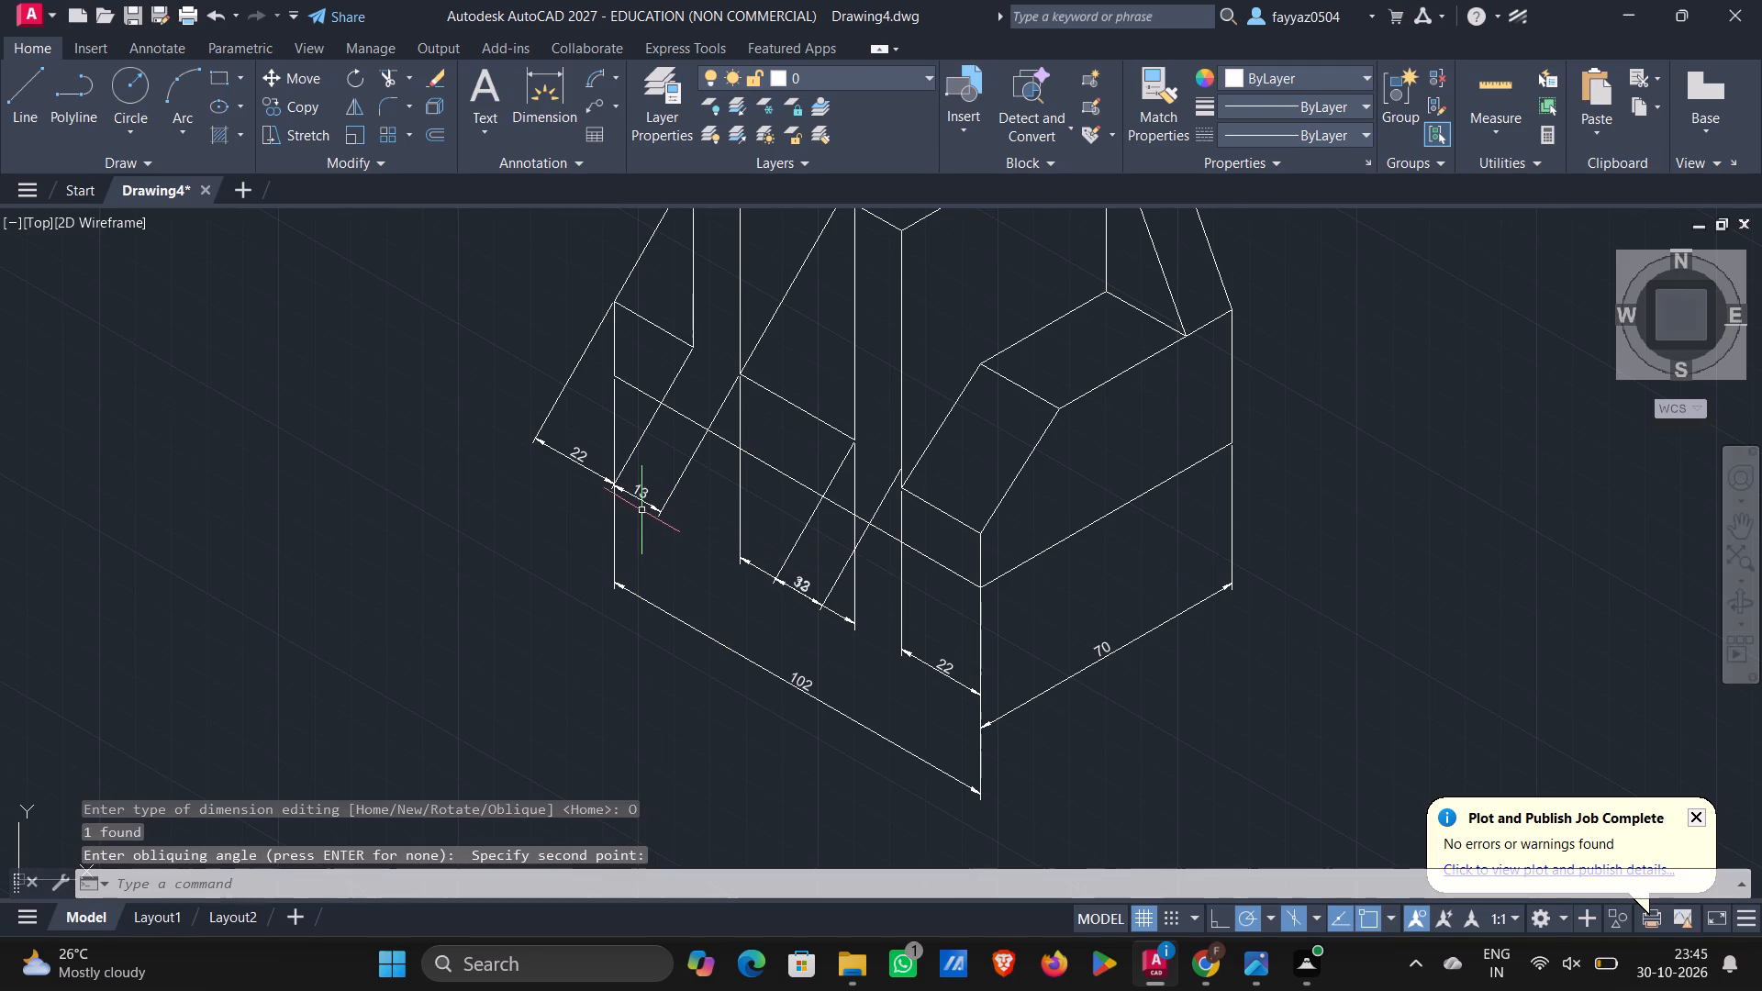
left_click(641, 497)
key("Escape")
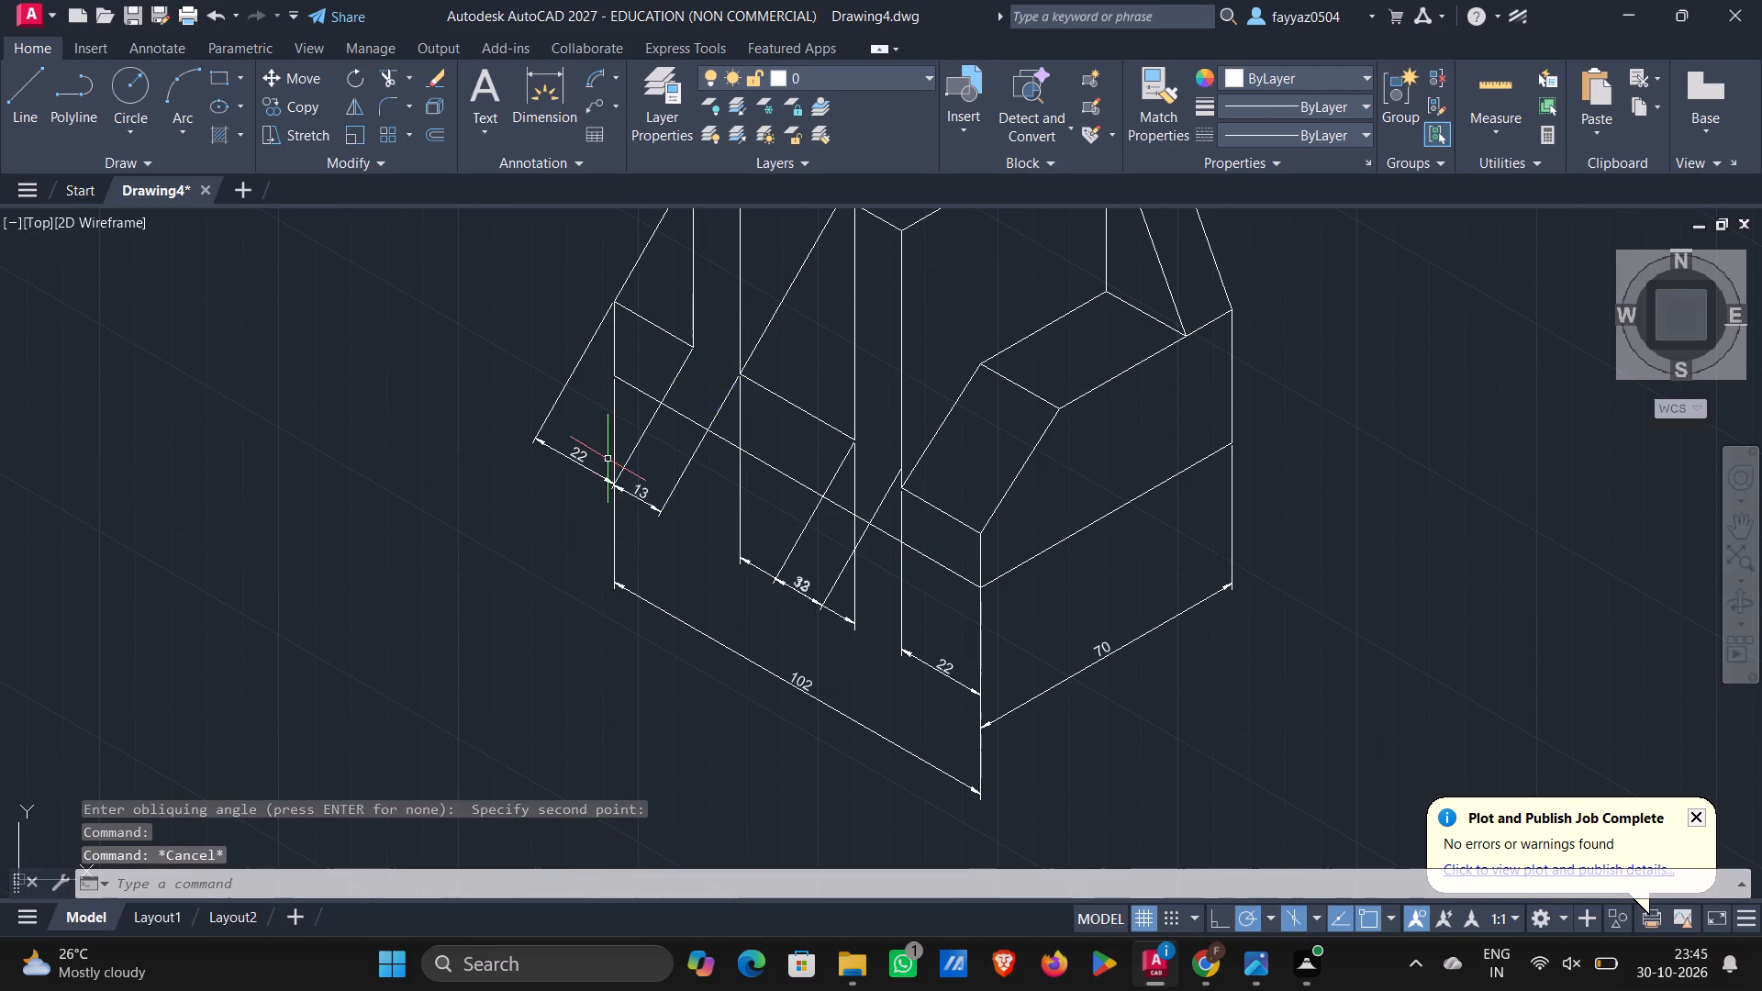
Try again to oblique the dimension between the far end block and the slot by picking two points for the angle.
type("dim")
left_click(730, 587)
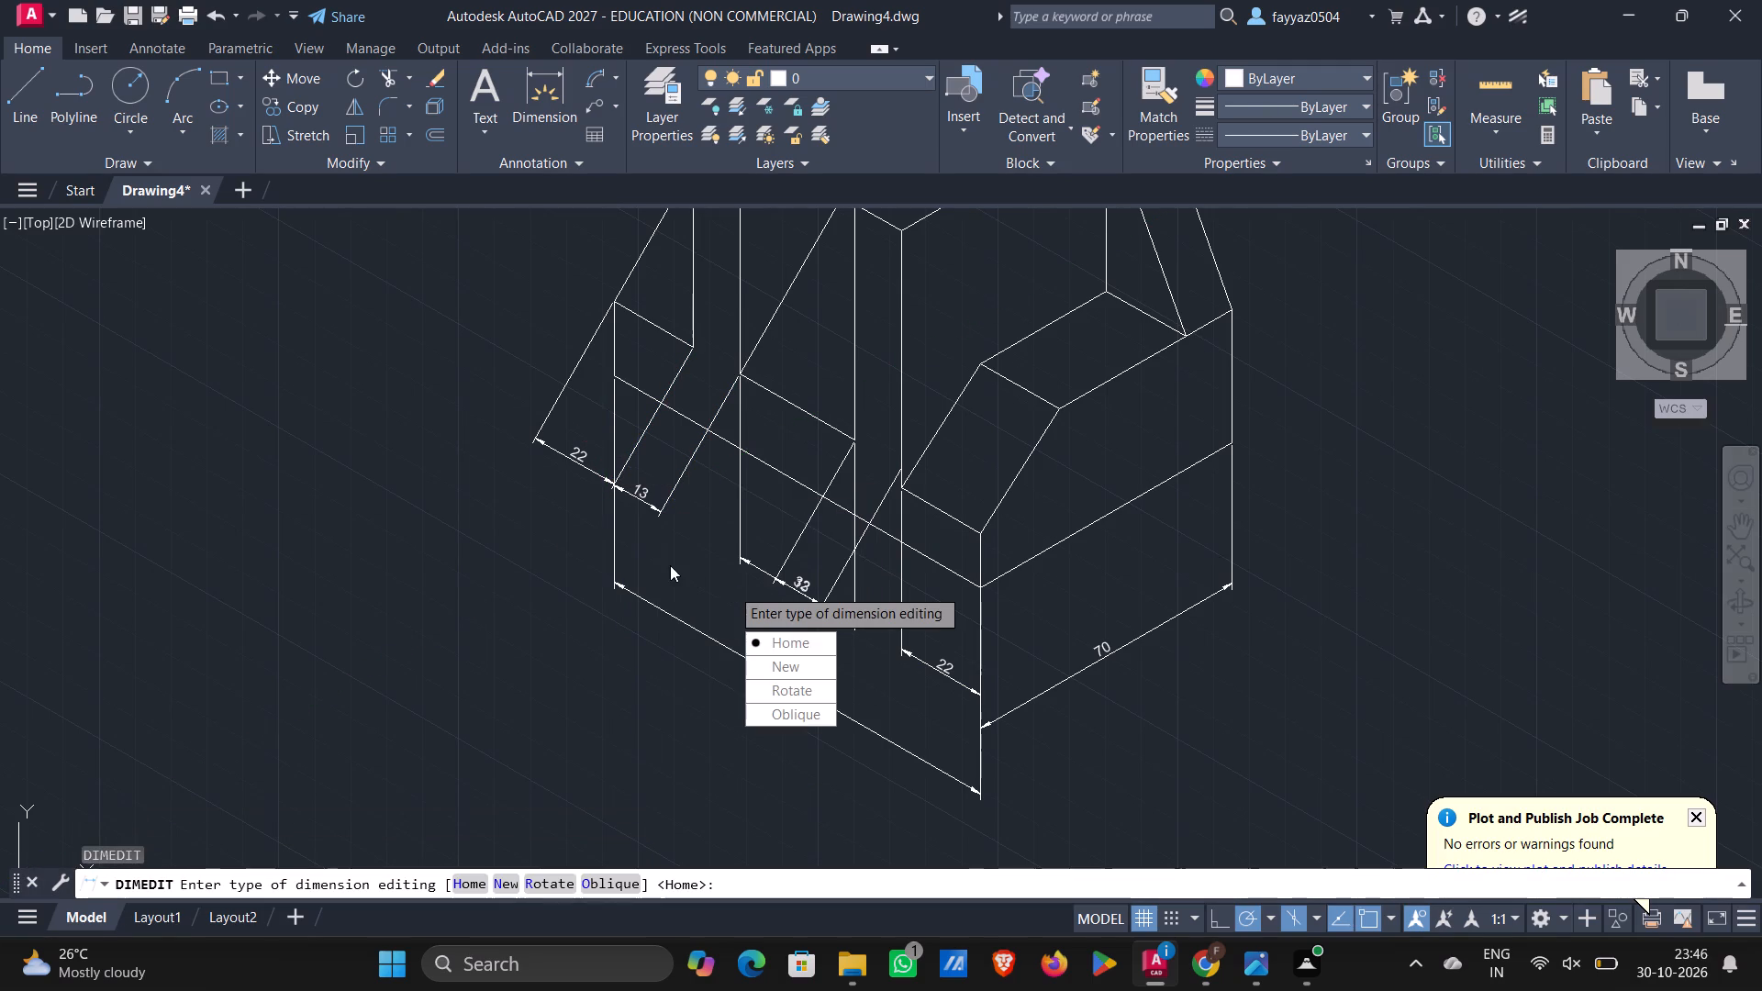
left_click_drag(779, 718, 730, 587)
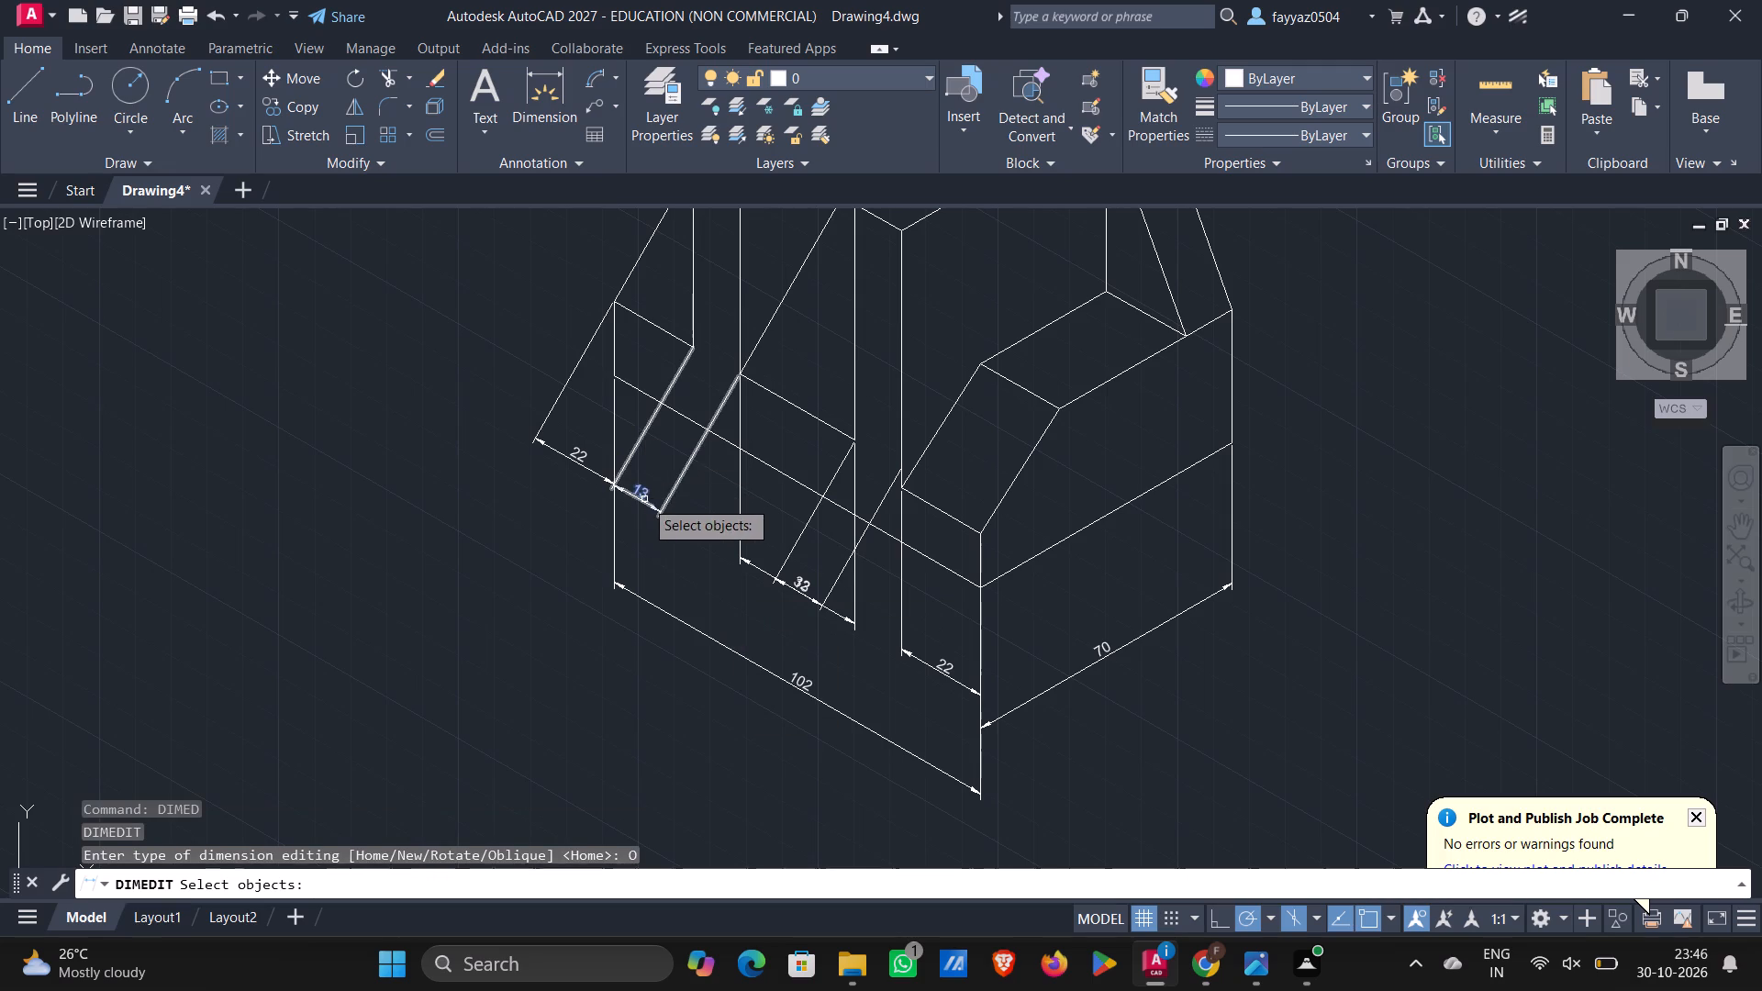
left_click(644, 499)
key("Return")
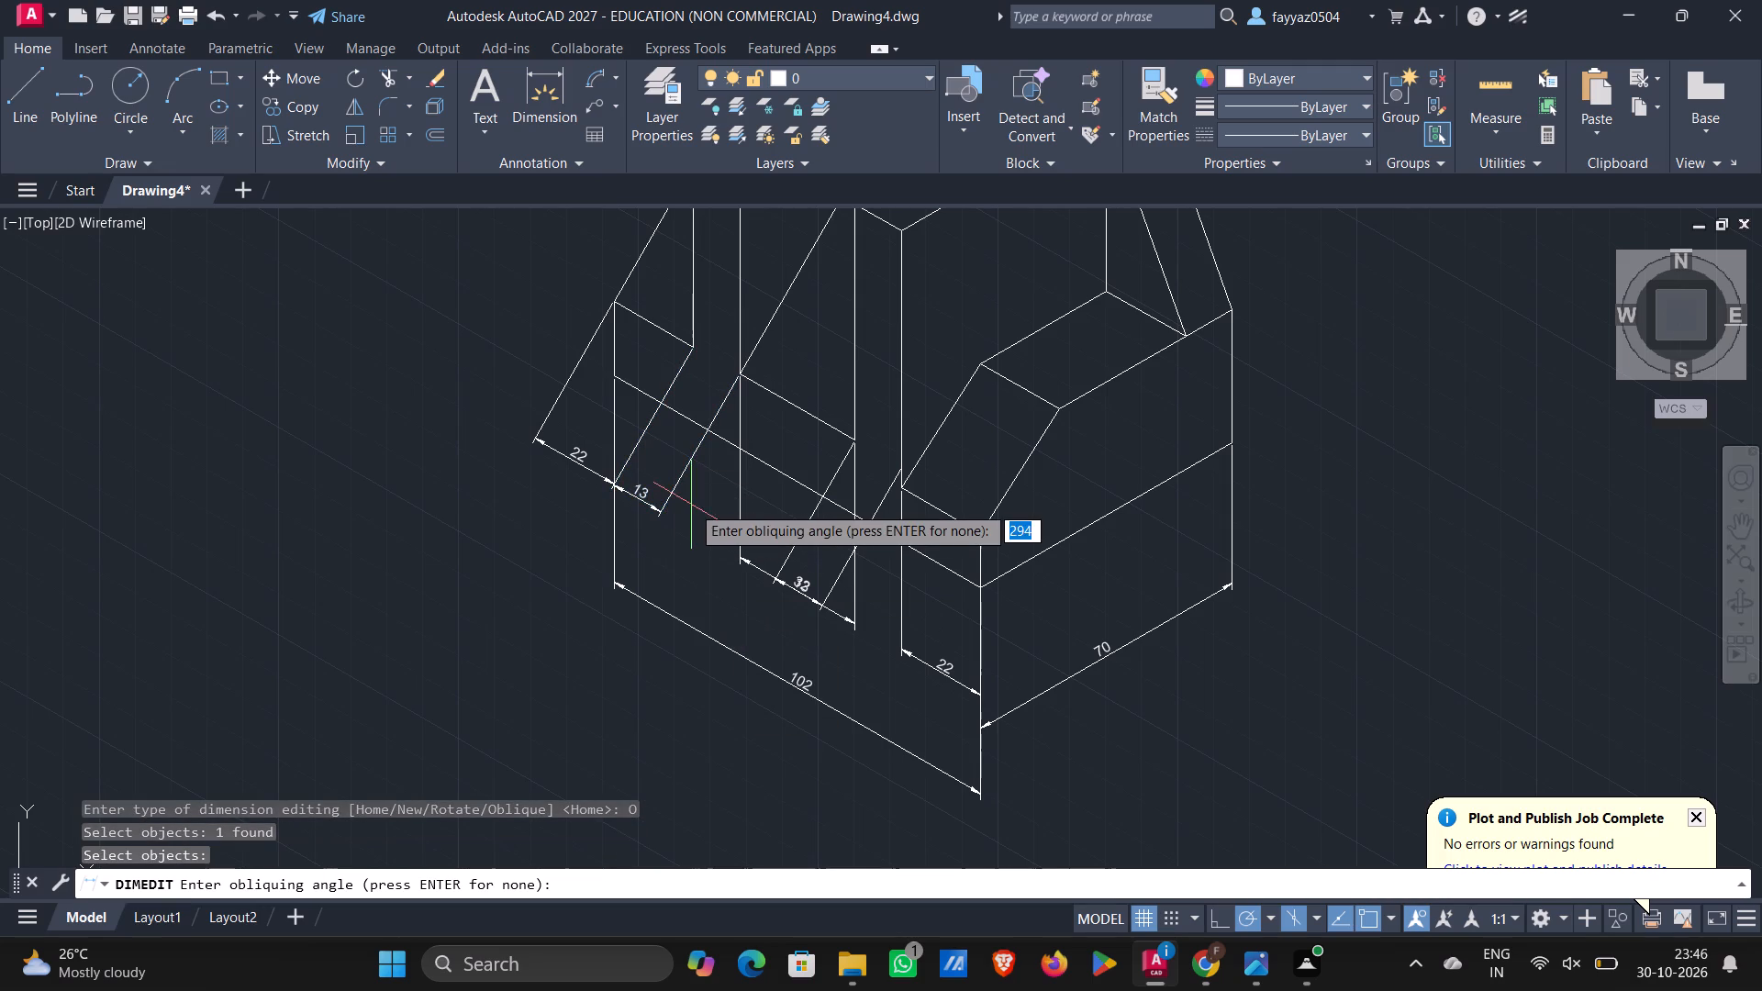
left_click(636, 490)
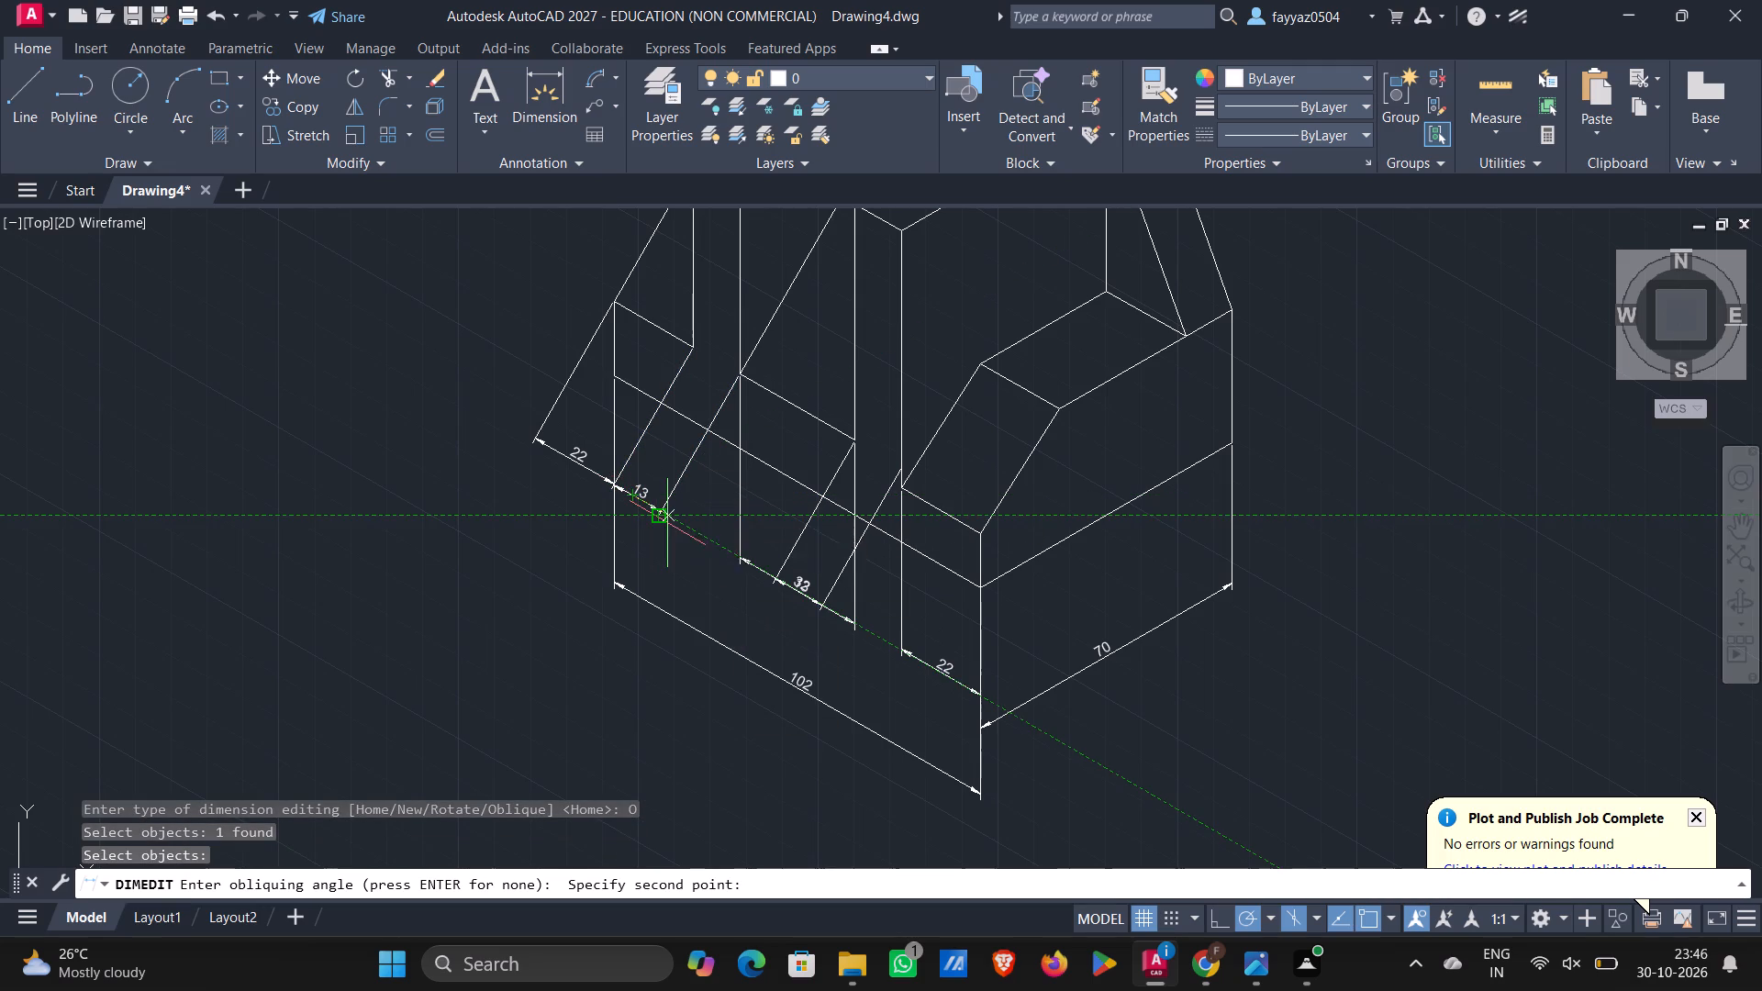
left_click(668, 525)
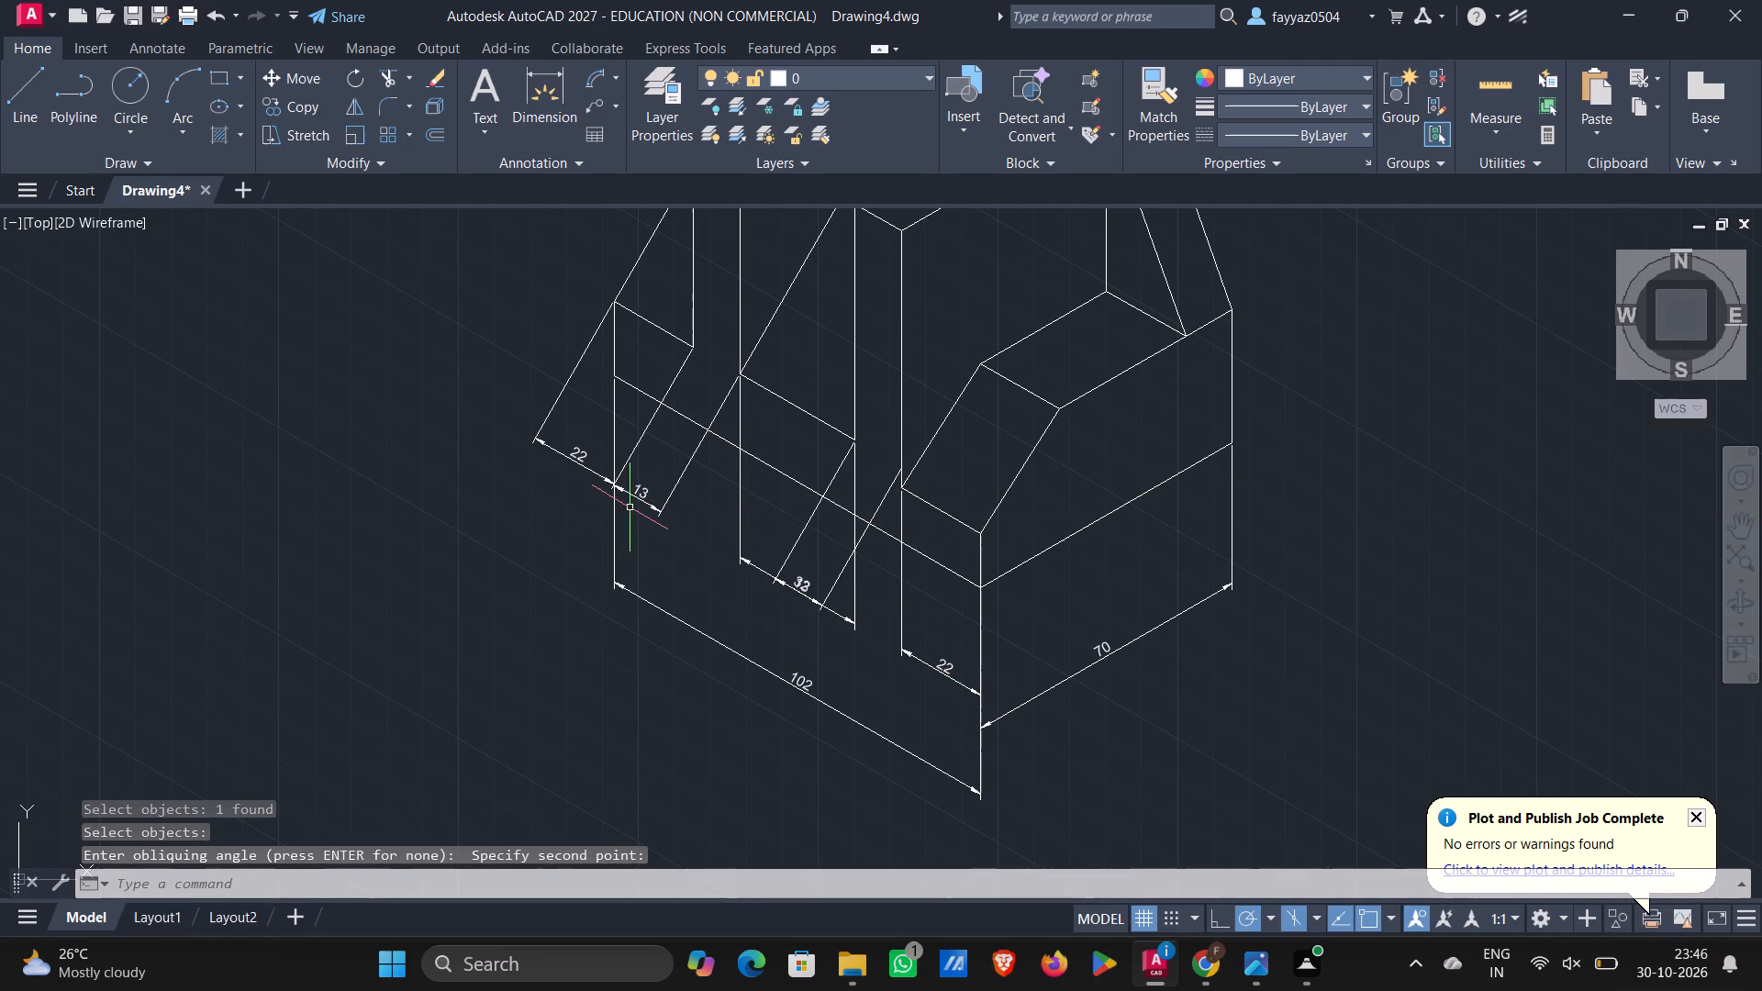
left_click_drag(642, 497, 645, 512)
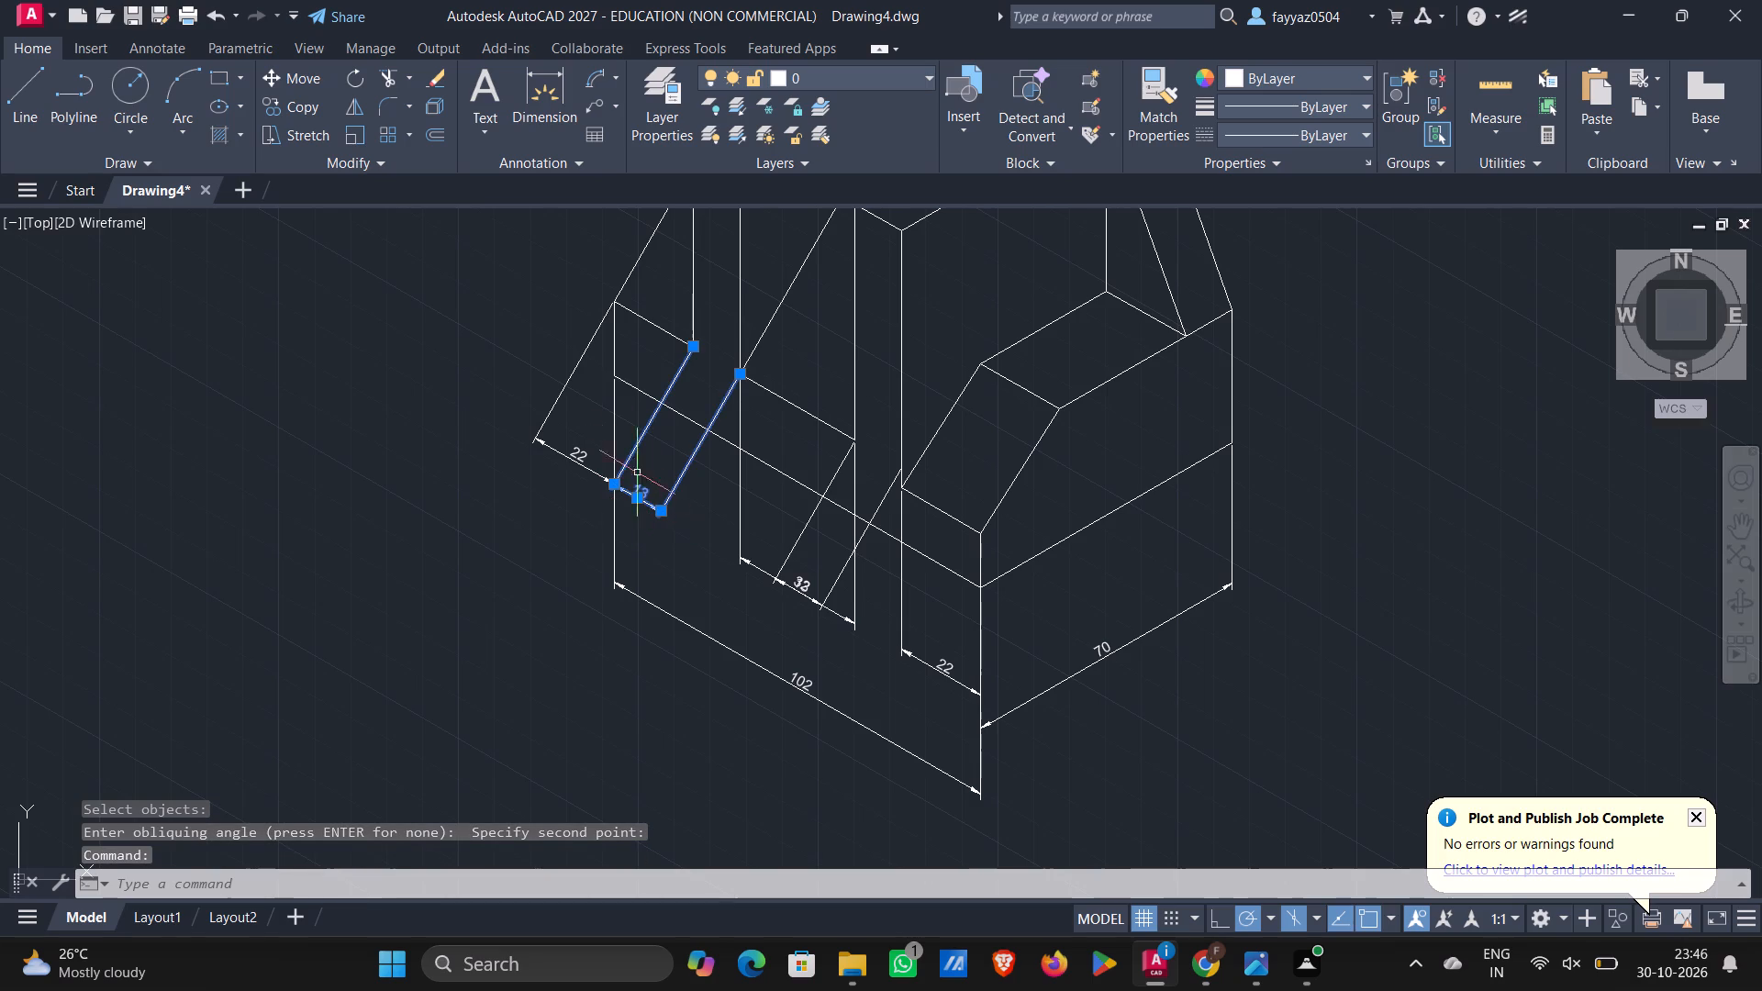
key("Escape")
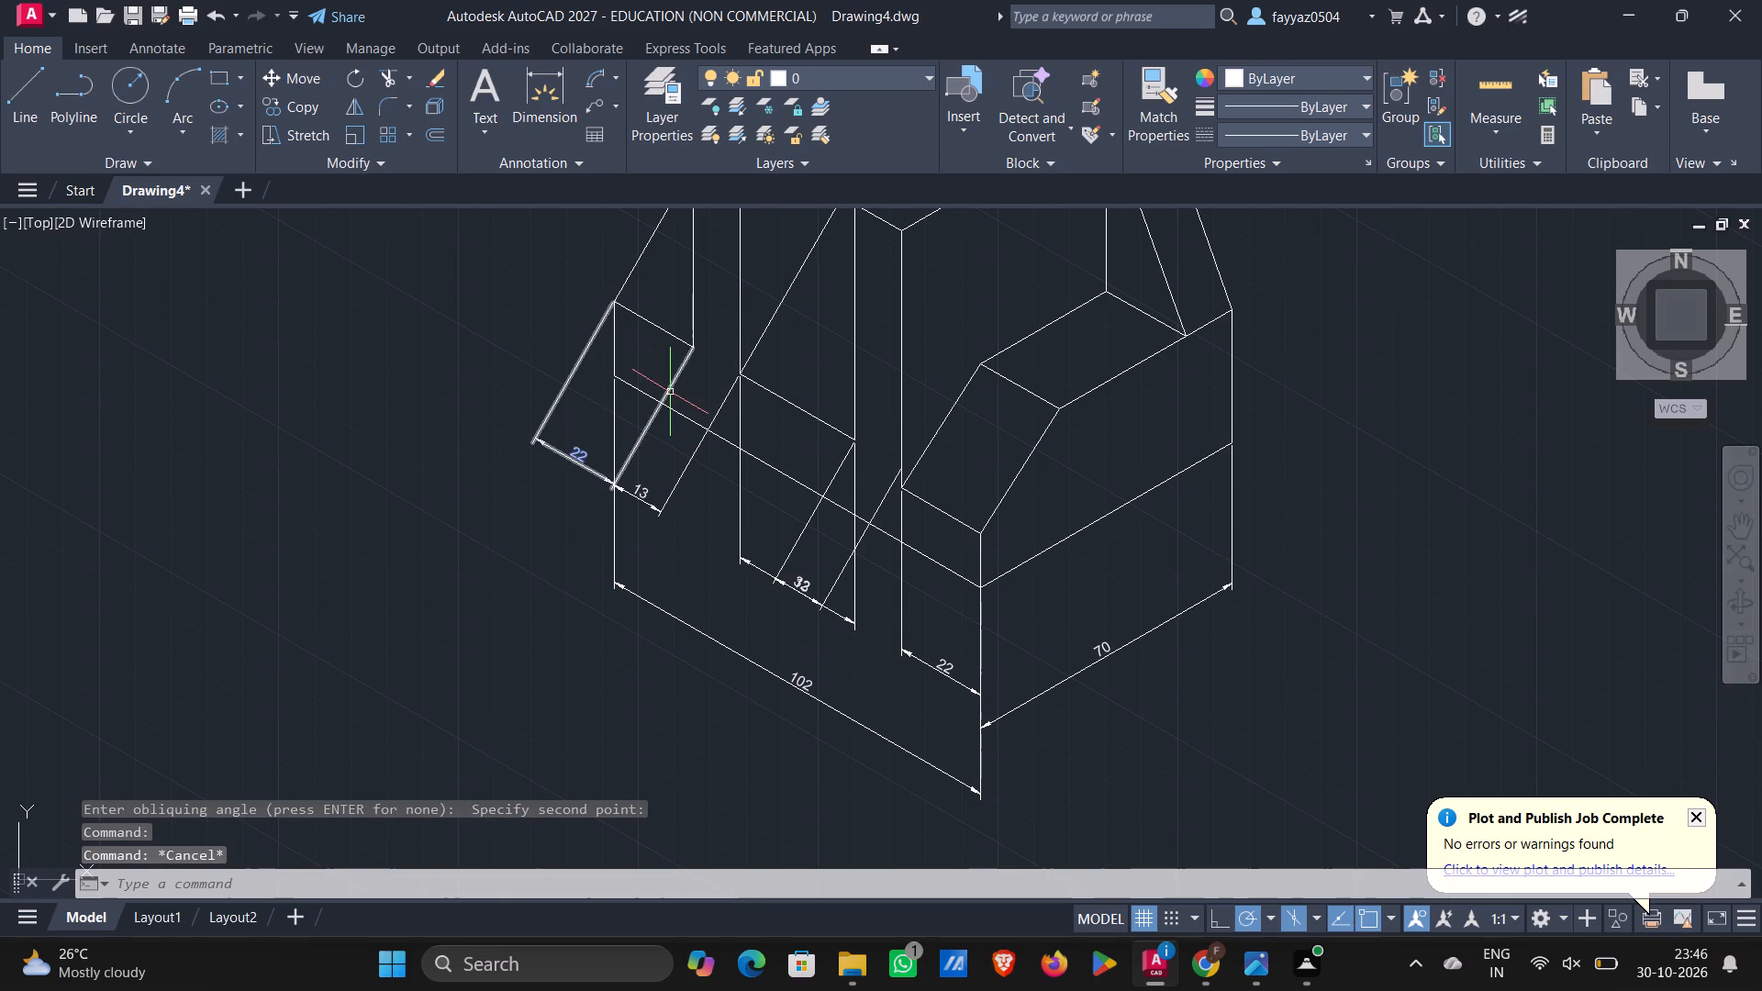
Shift the text of the dimension between the far end block and the slot slightly along its dimension line.
type("dimt")
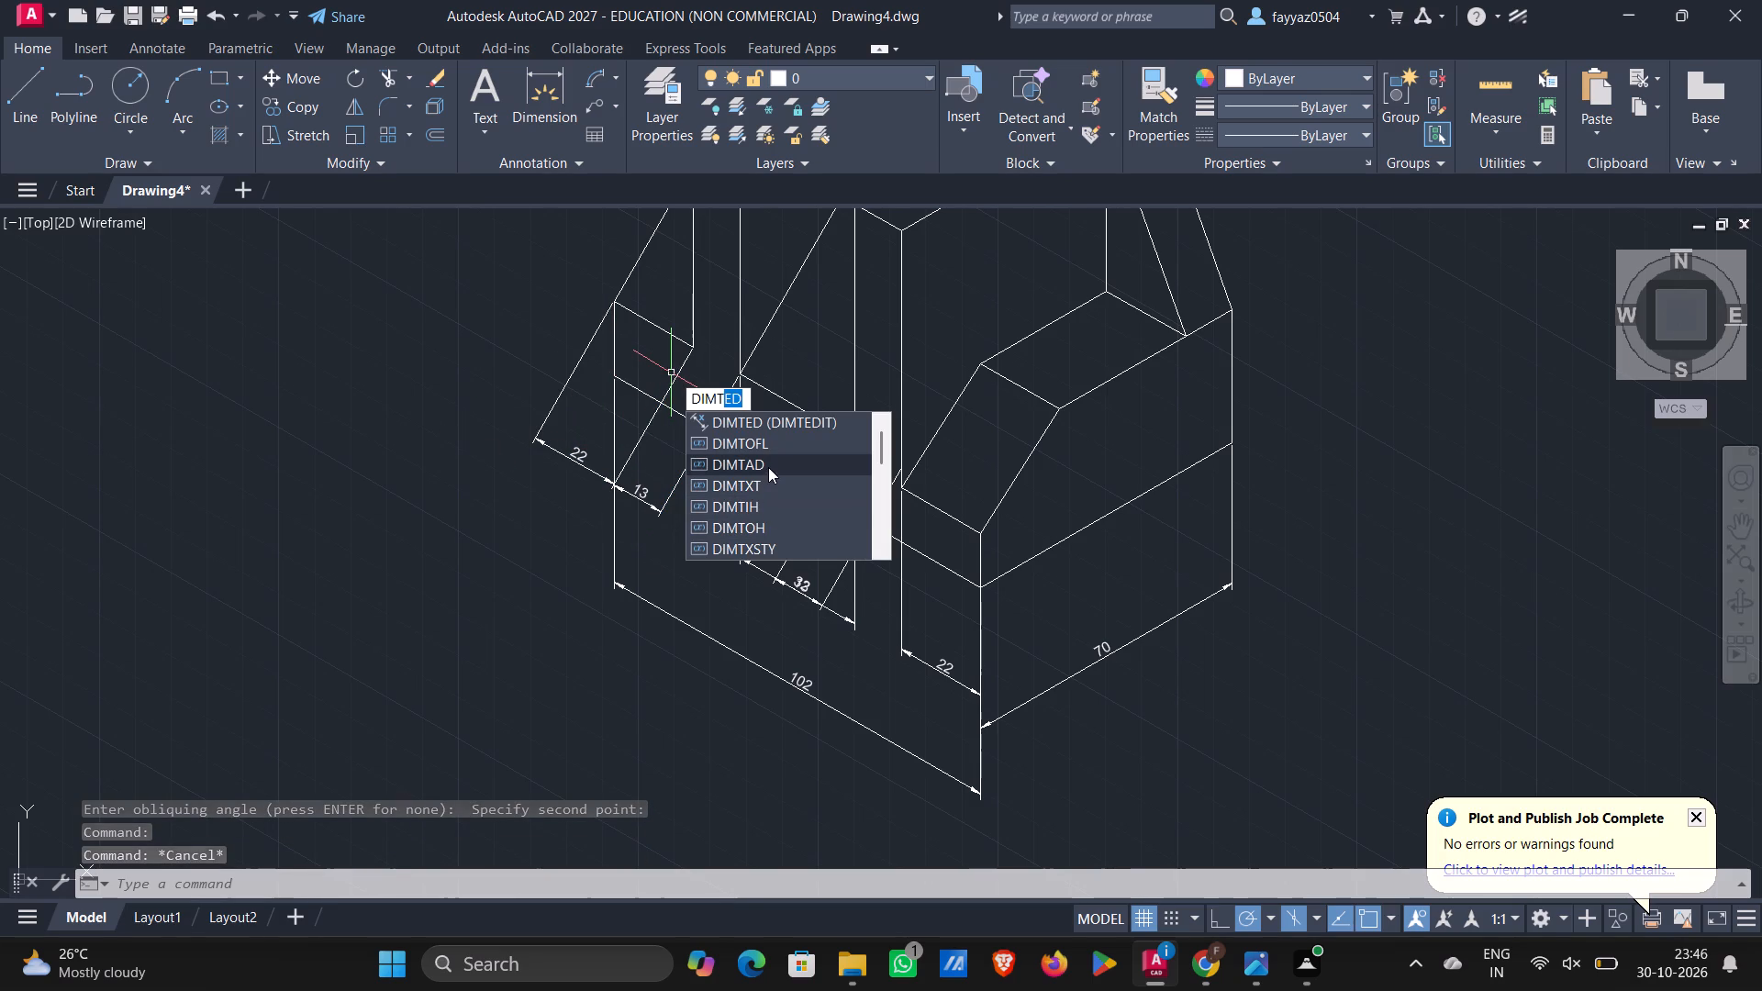
left_click(775, 427)
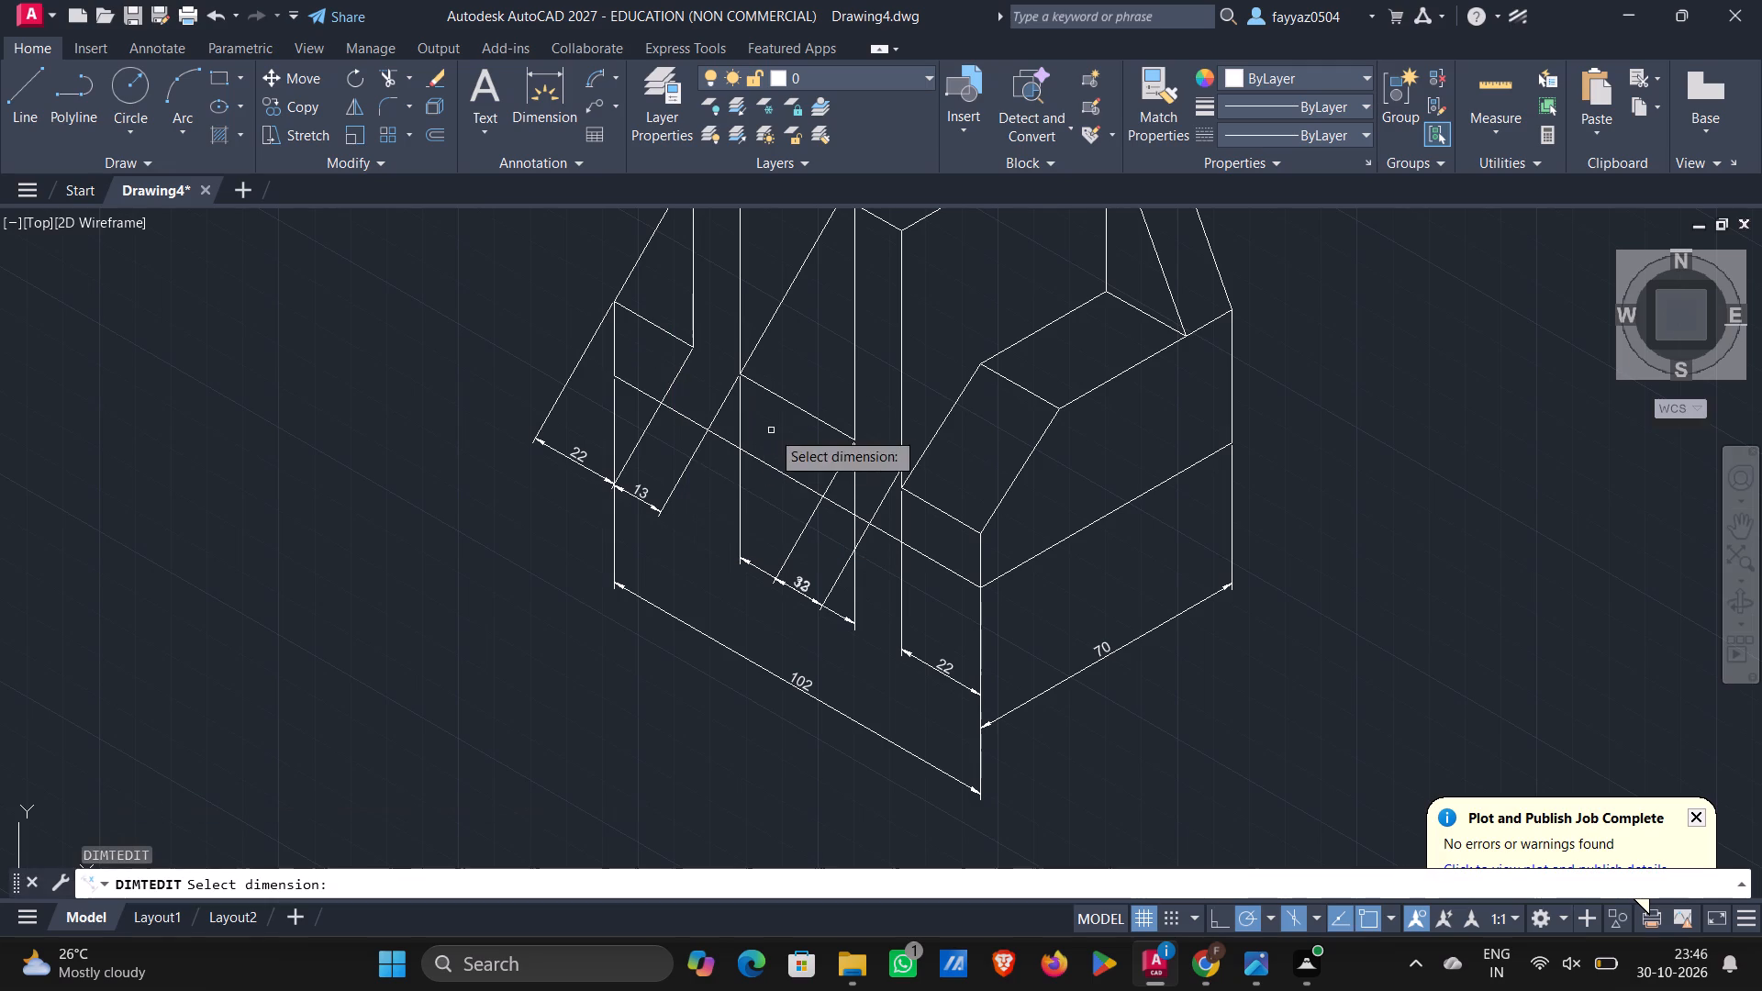
left_click(636, 497)
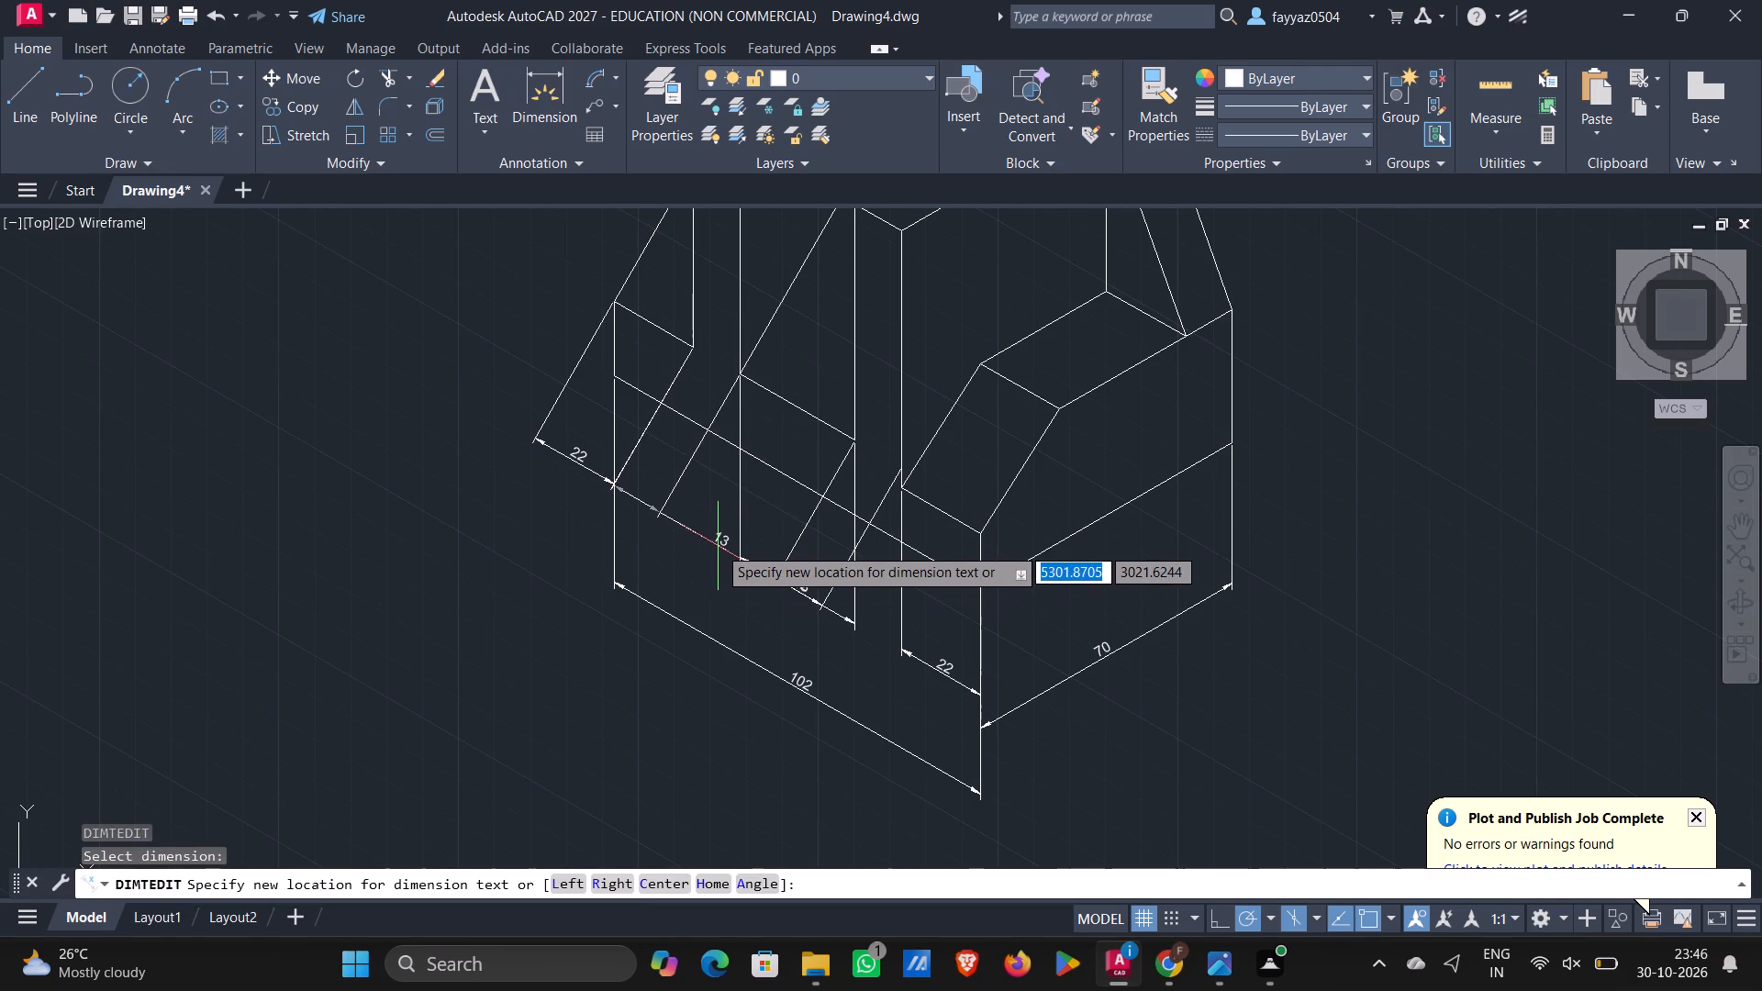
left_click(649, 502)
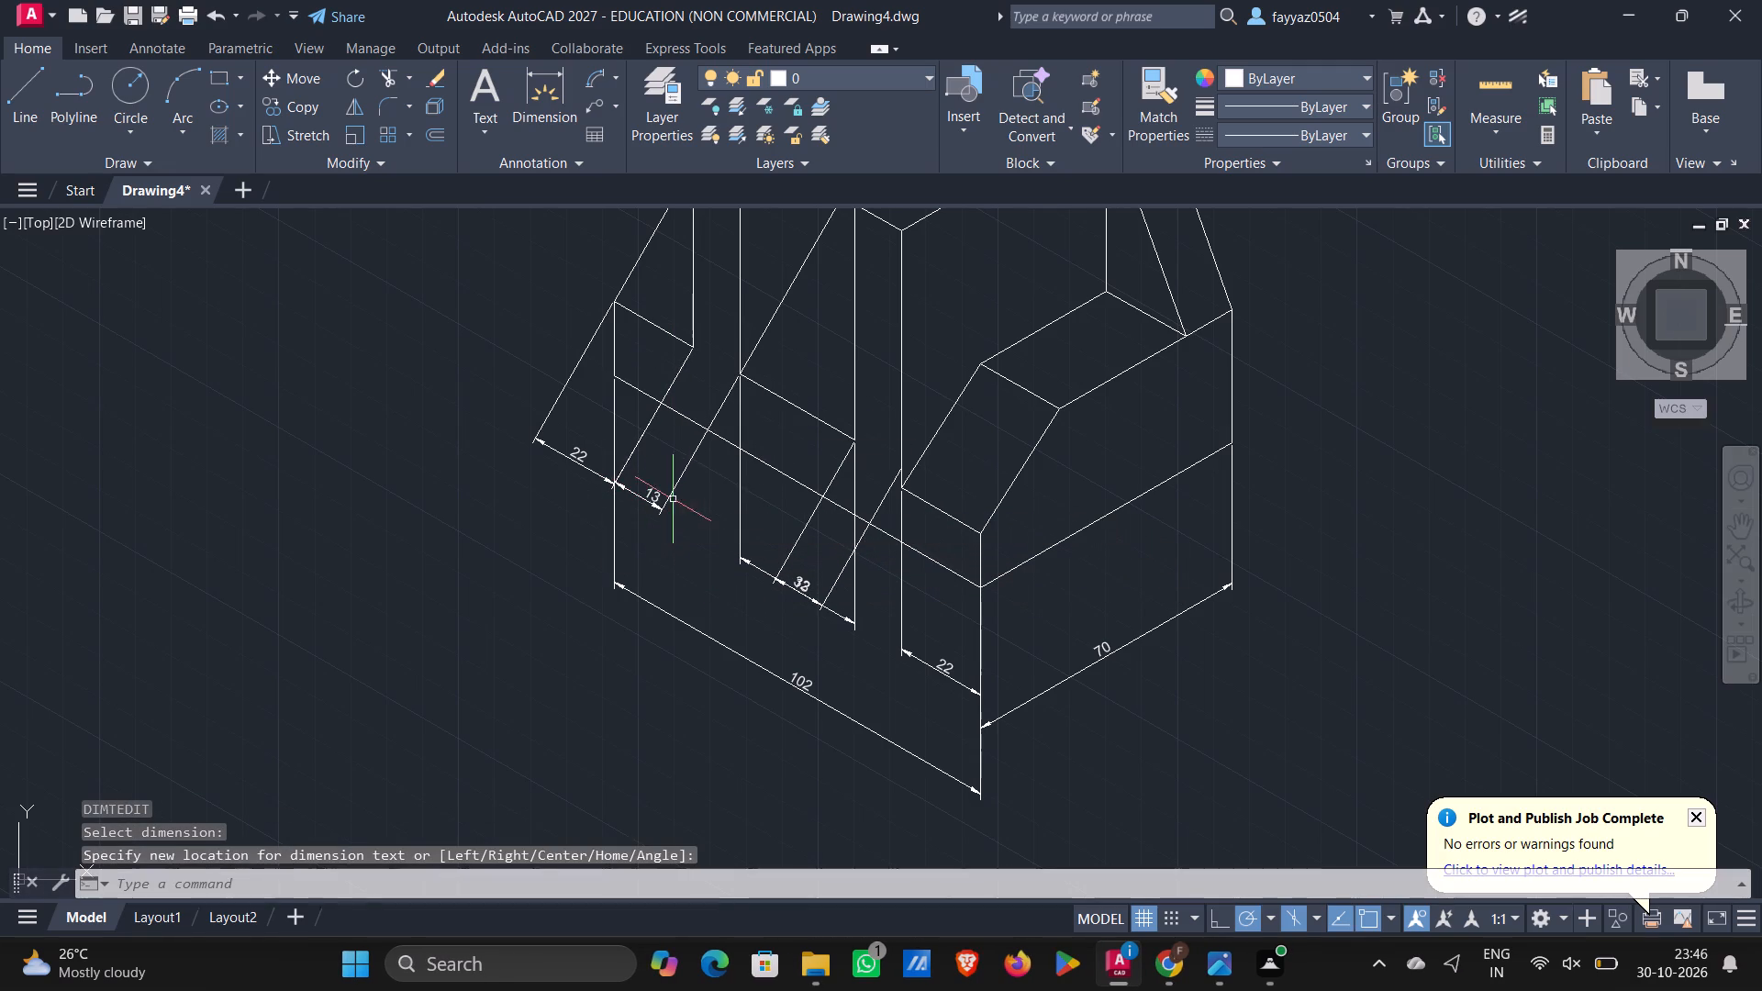
Oblique the dimension between the far end block and the slot so its extension lines run vertically.
key("d")
key("i")
key("m")
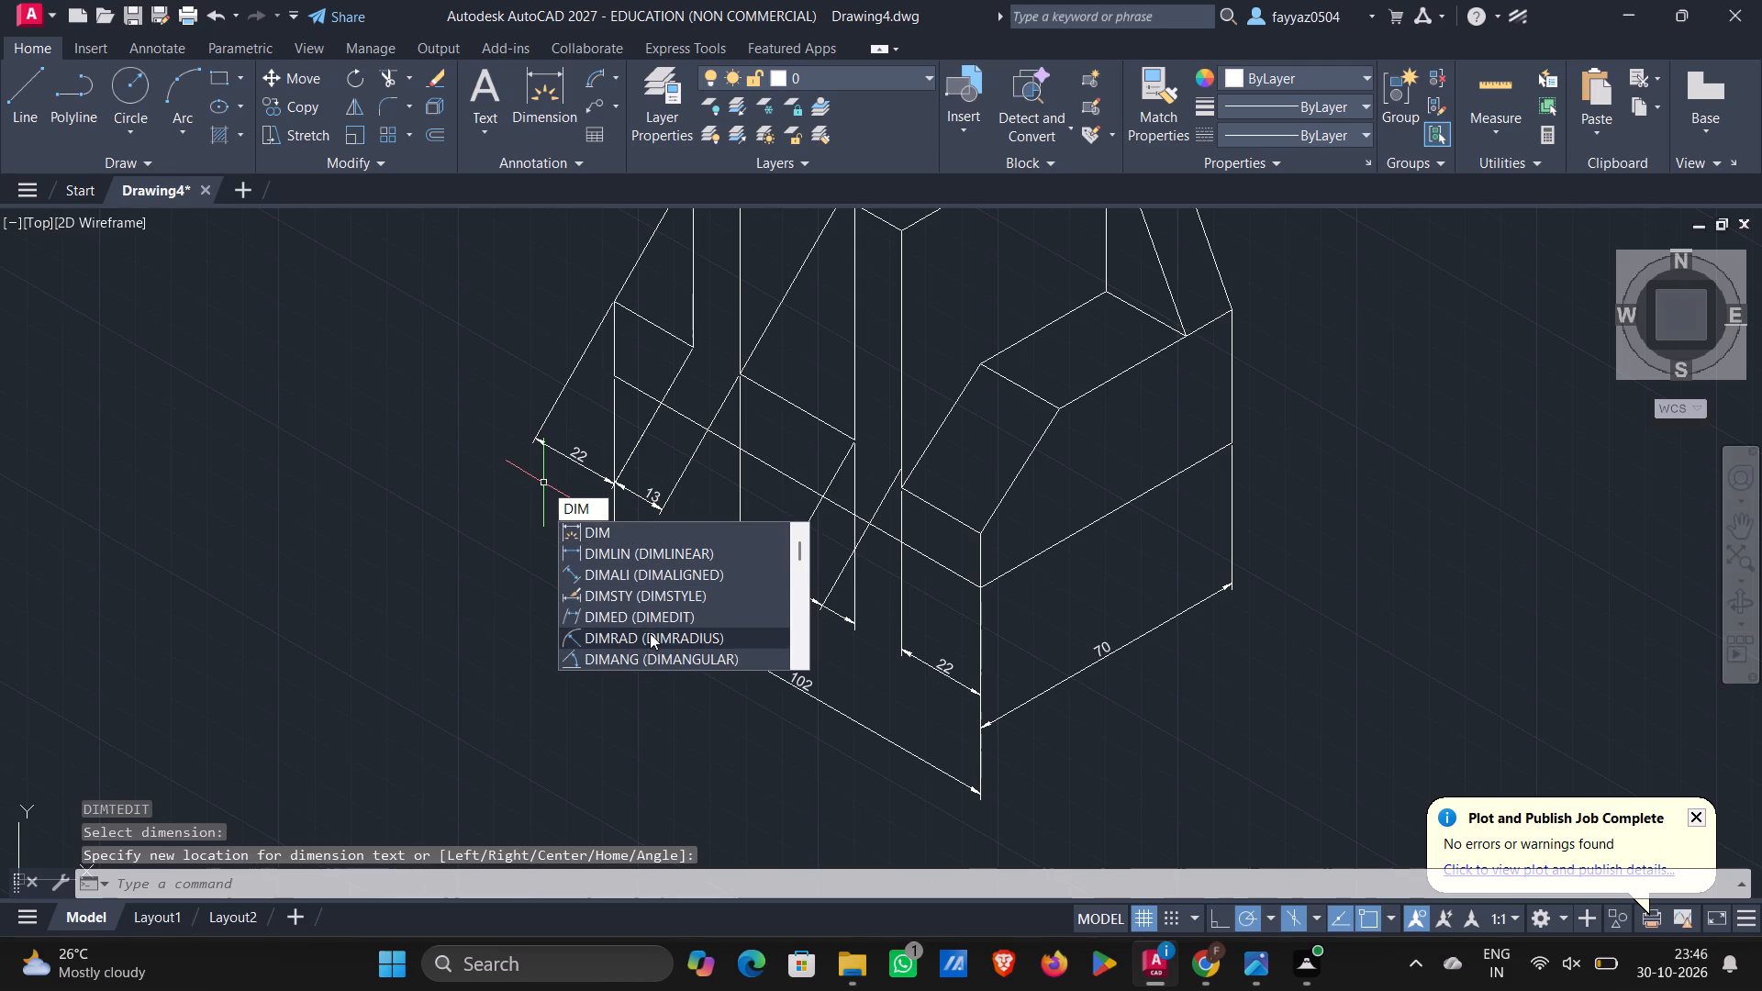
left_click(660, 619)
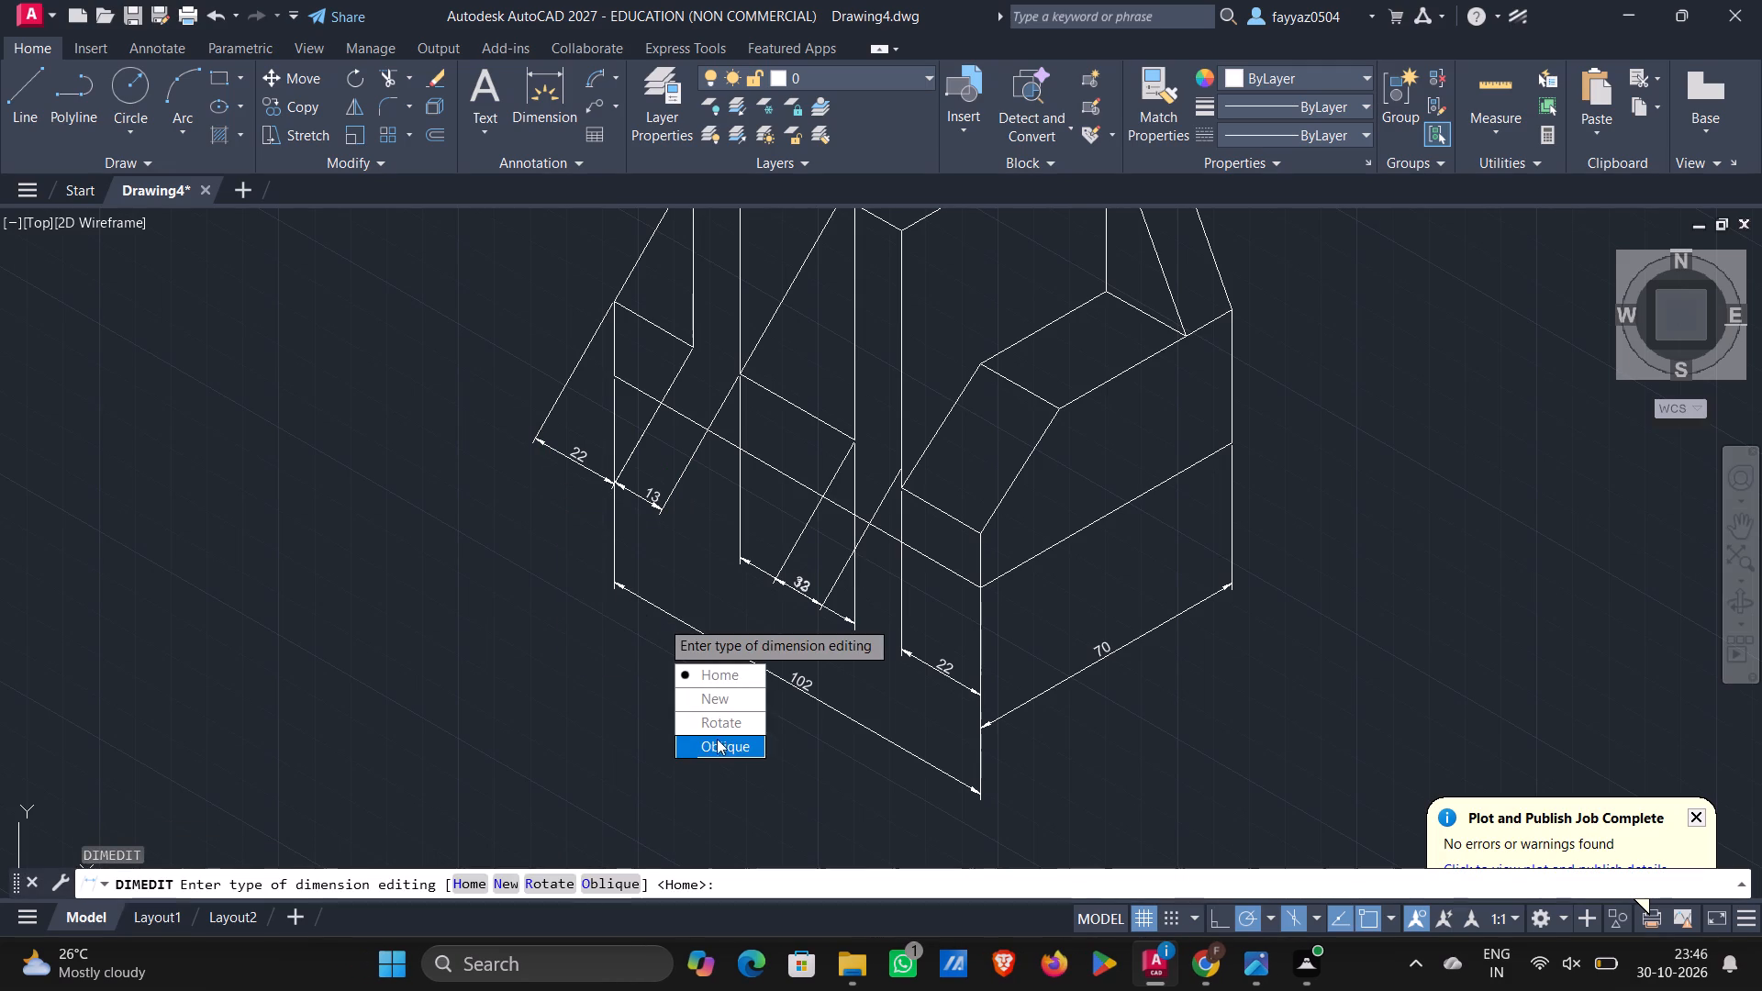
left_click_drag(715, 740, 660, 619)
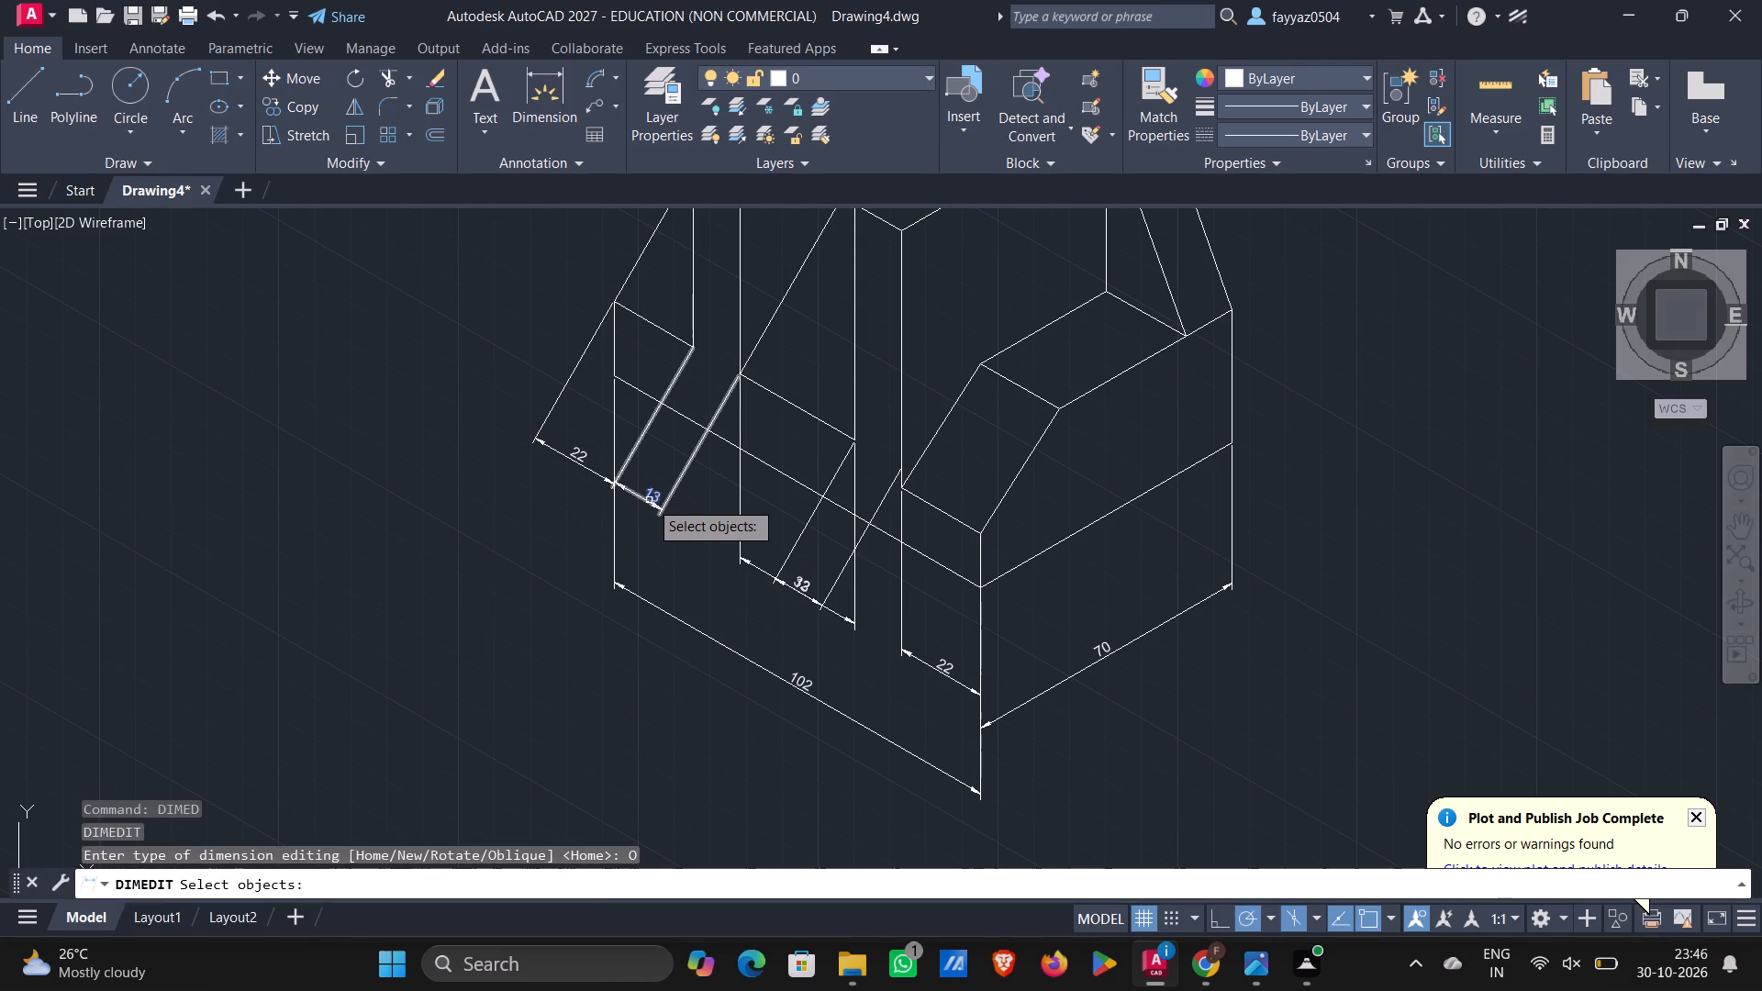
left_click(649, 500)
key("Return")
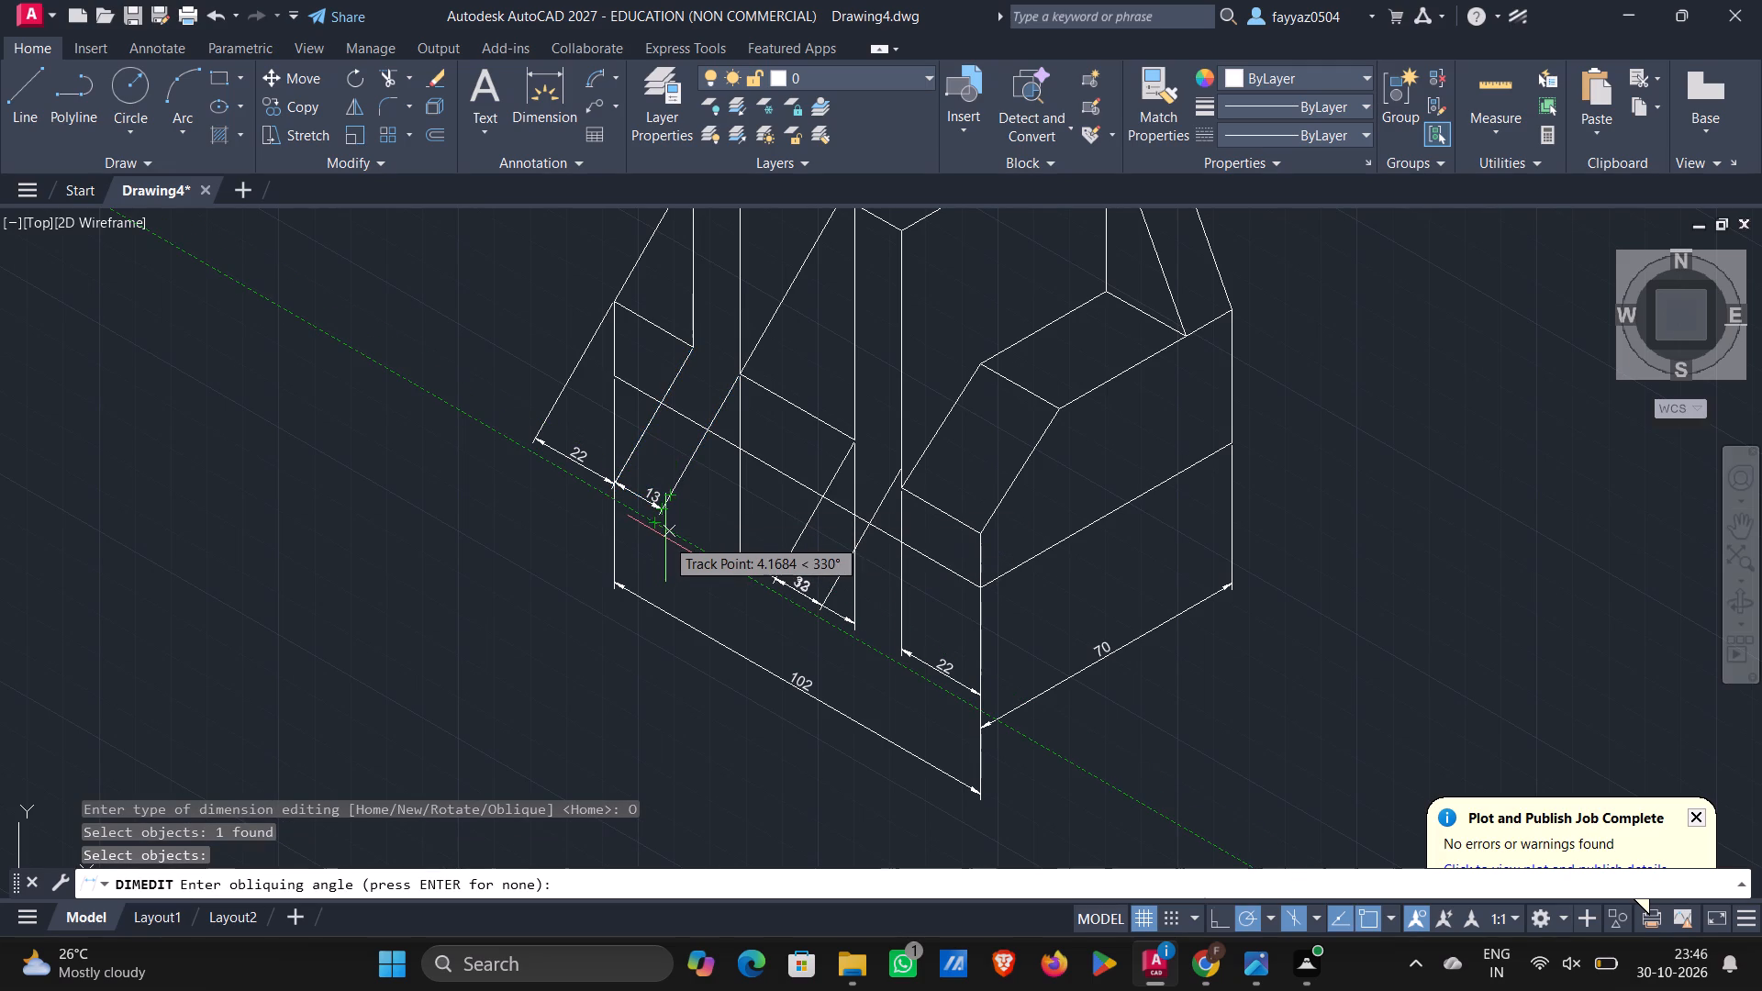
left_click(682, 531)
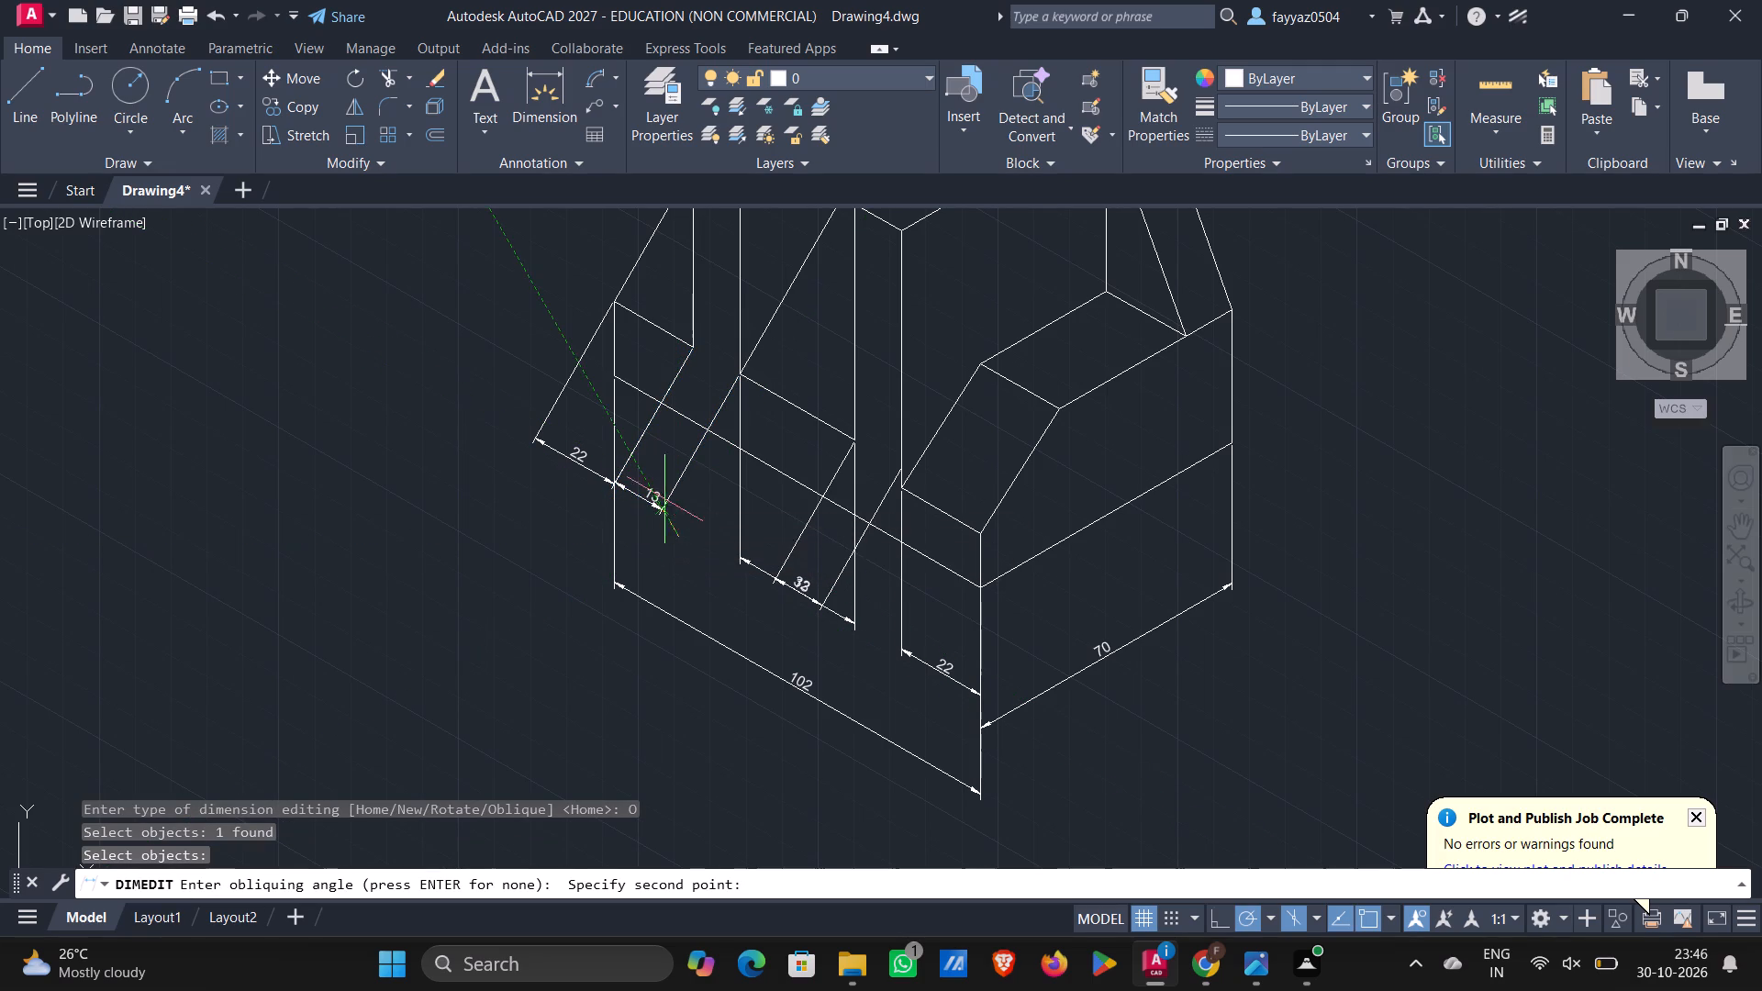
left_click(688, 469)
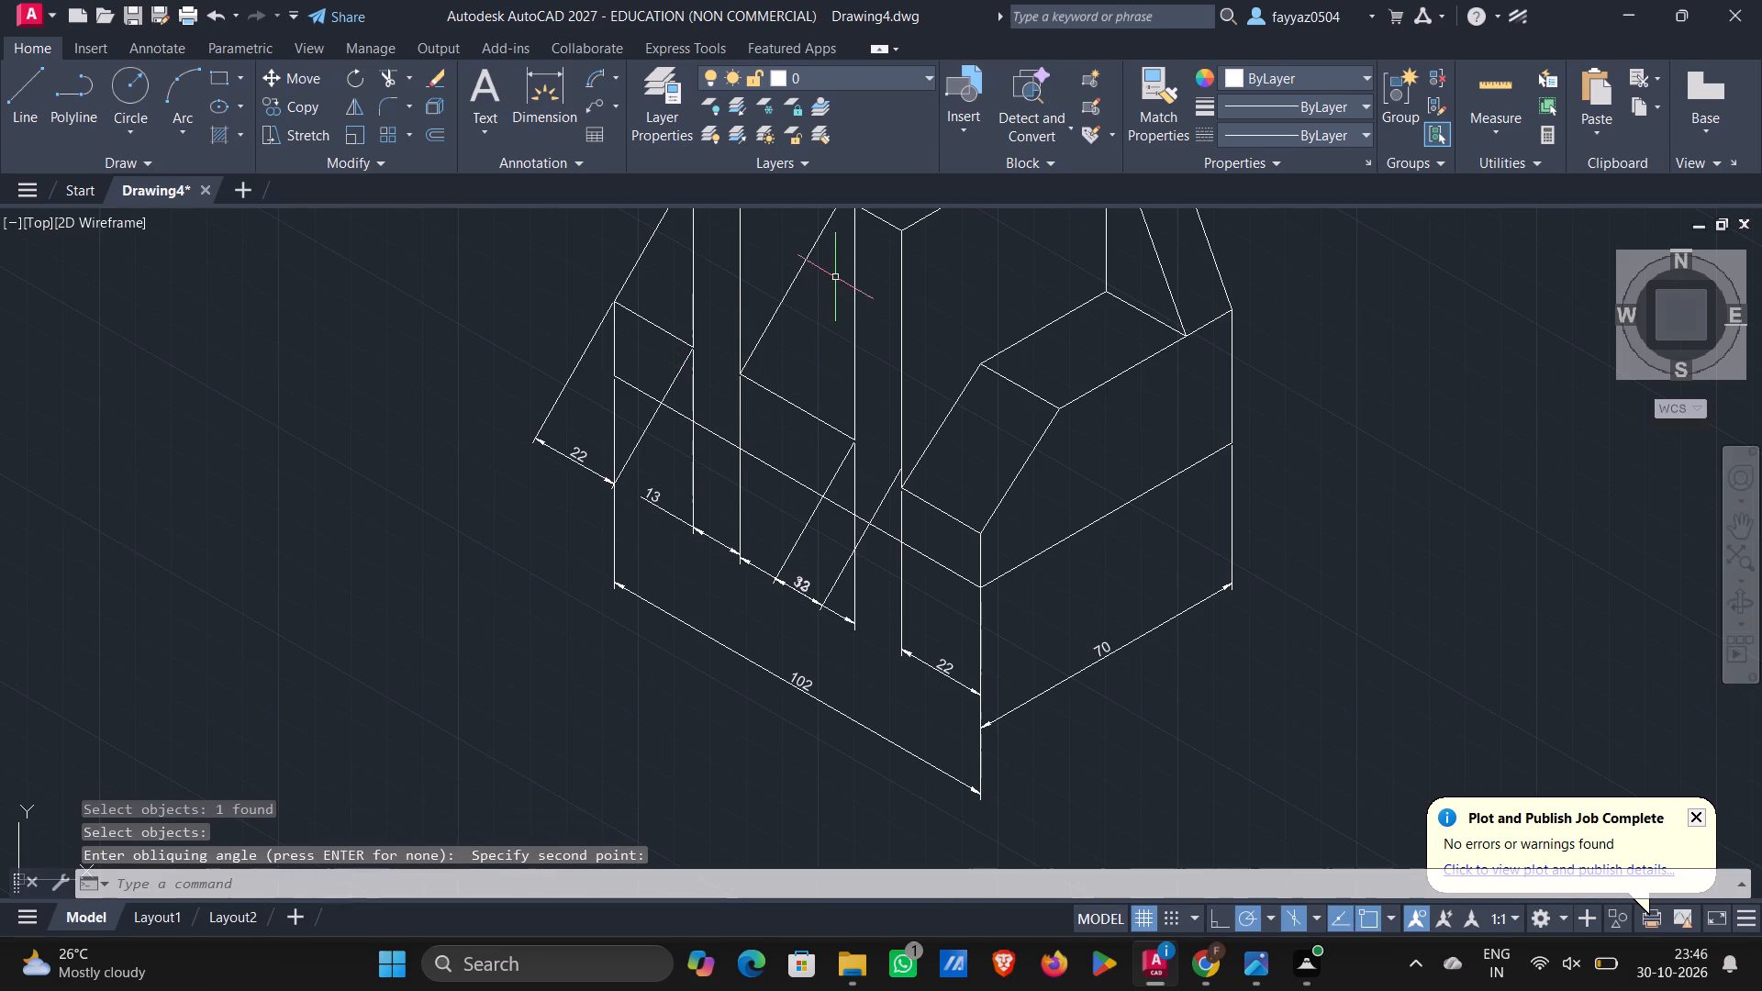
Oblique the dimension between the slot and the near sloped block to a nearly vertical angle set by two points.
scroll(765, 595, "up", 5)
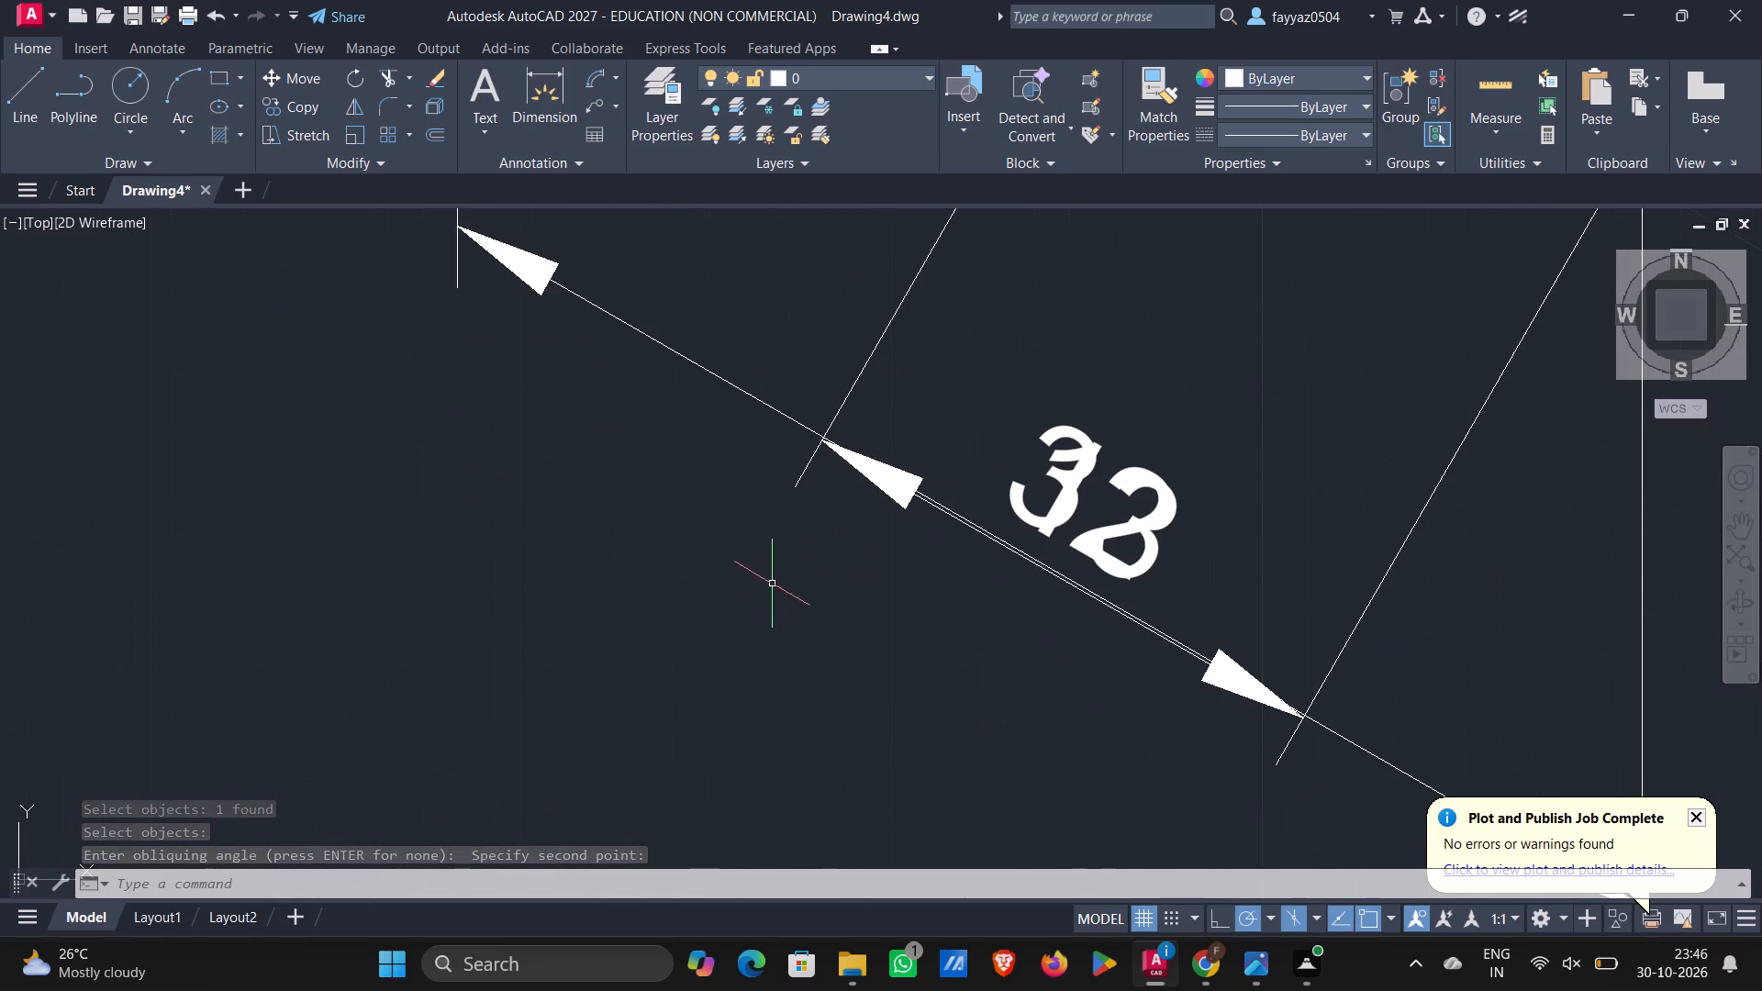
left_click(1060, 500)
scroll(1060, 500, "down", 4)
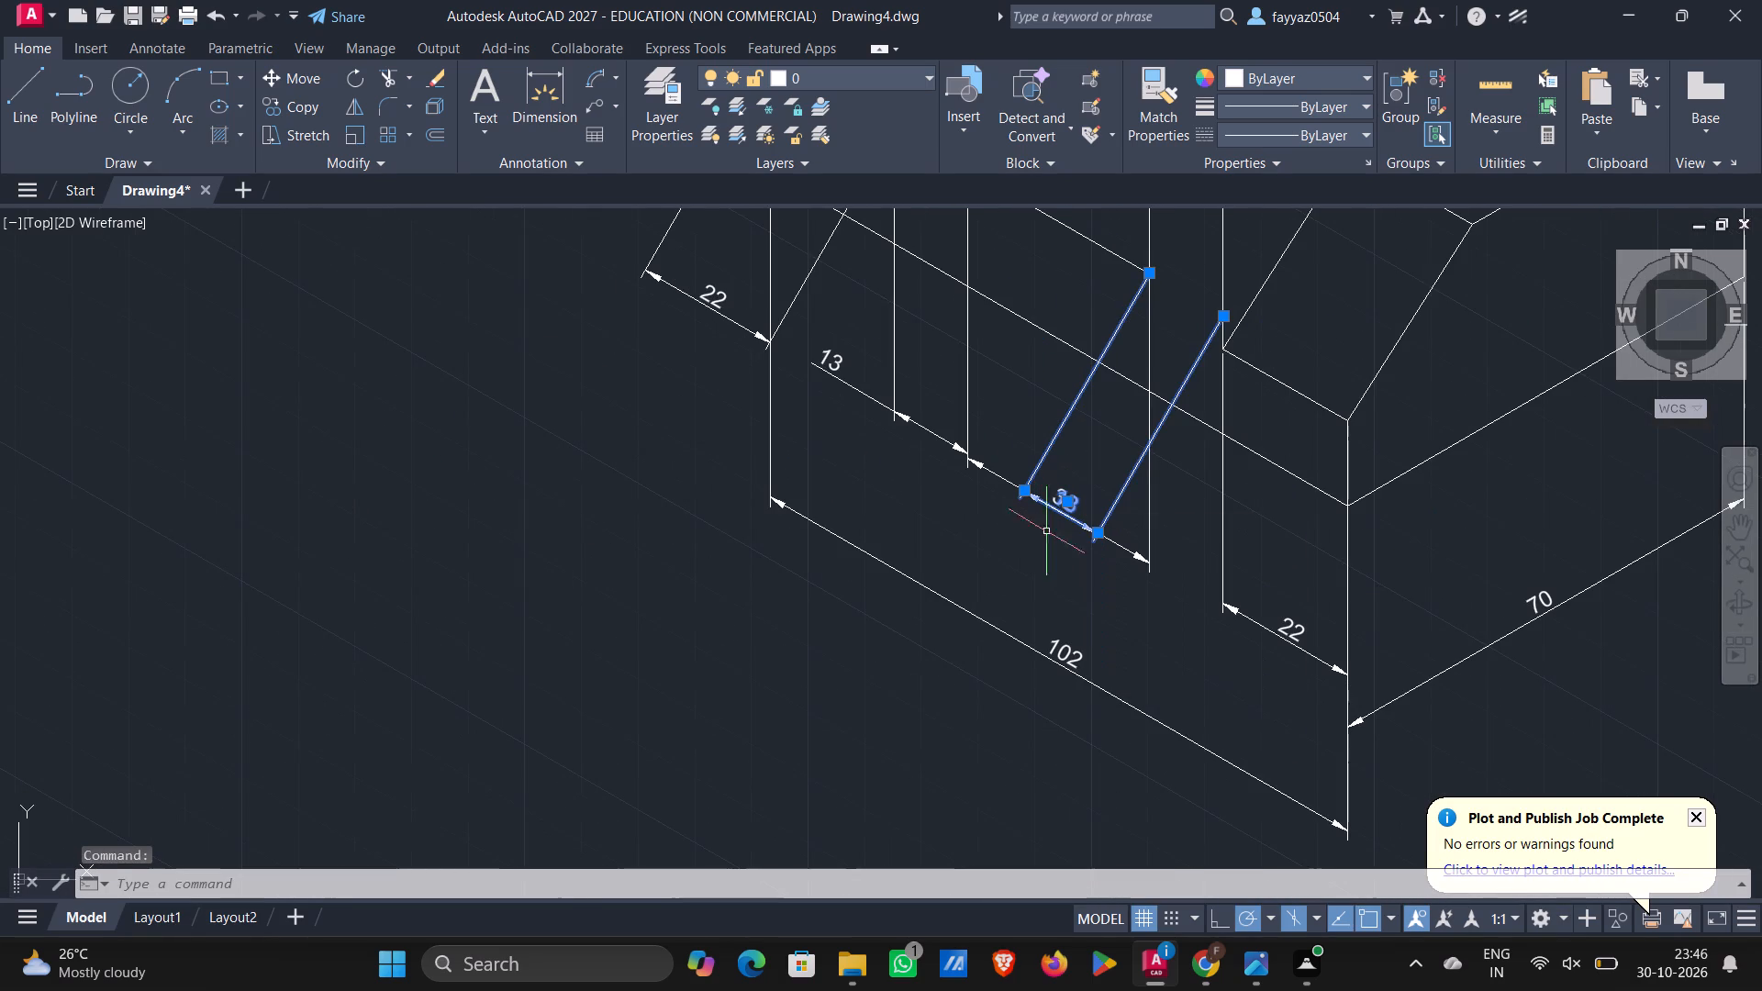
type("dim")
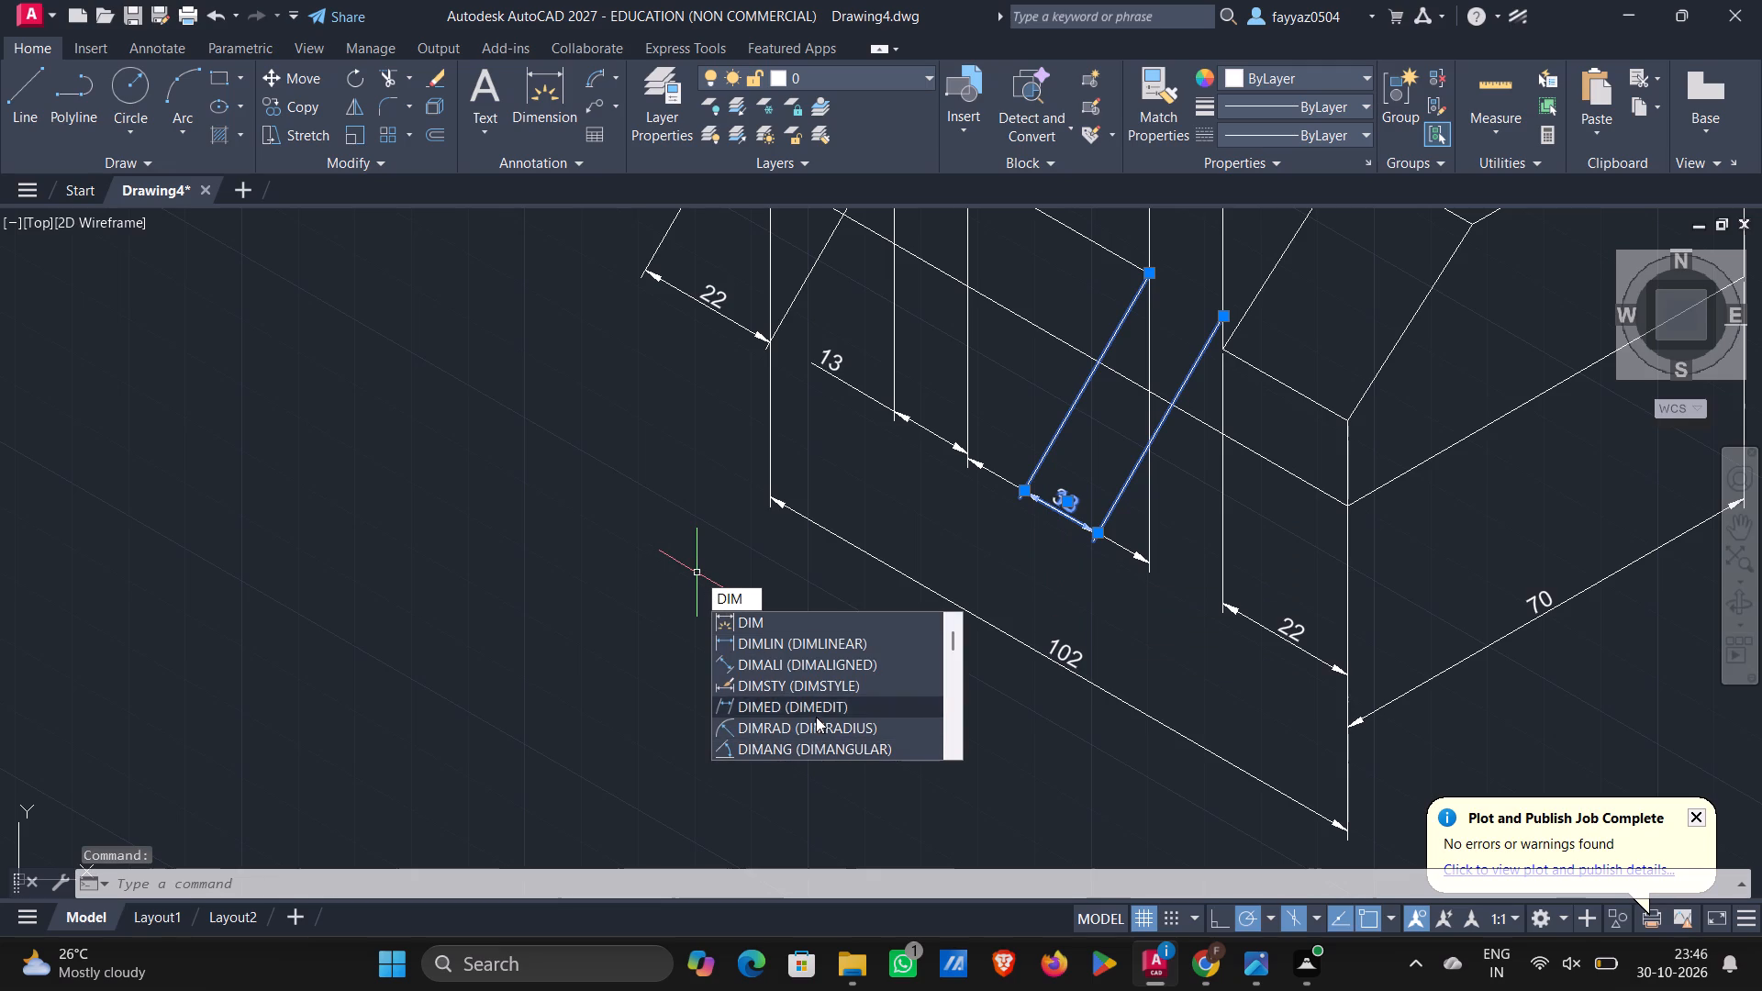
left_click(816, 713)
left_click_drag(867, 839, 816, 713)
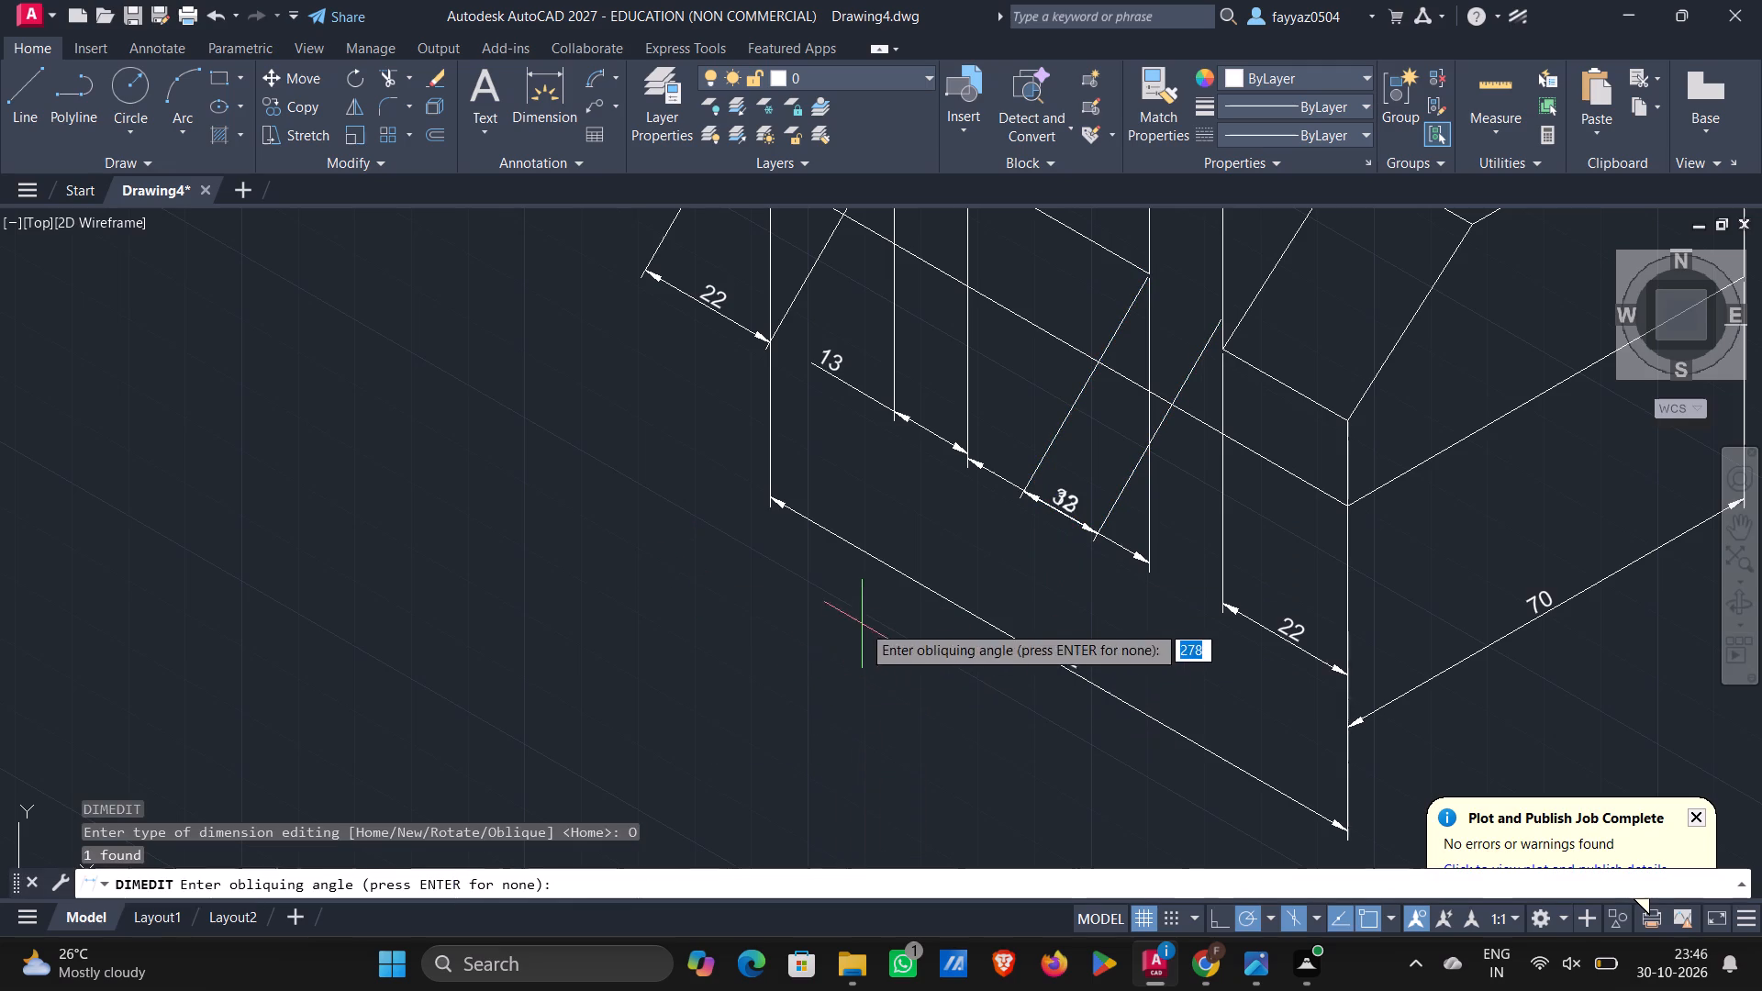
scroll(1068, 505, "up", 2)
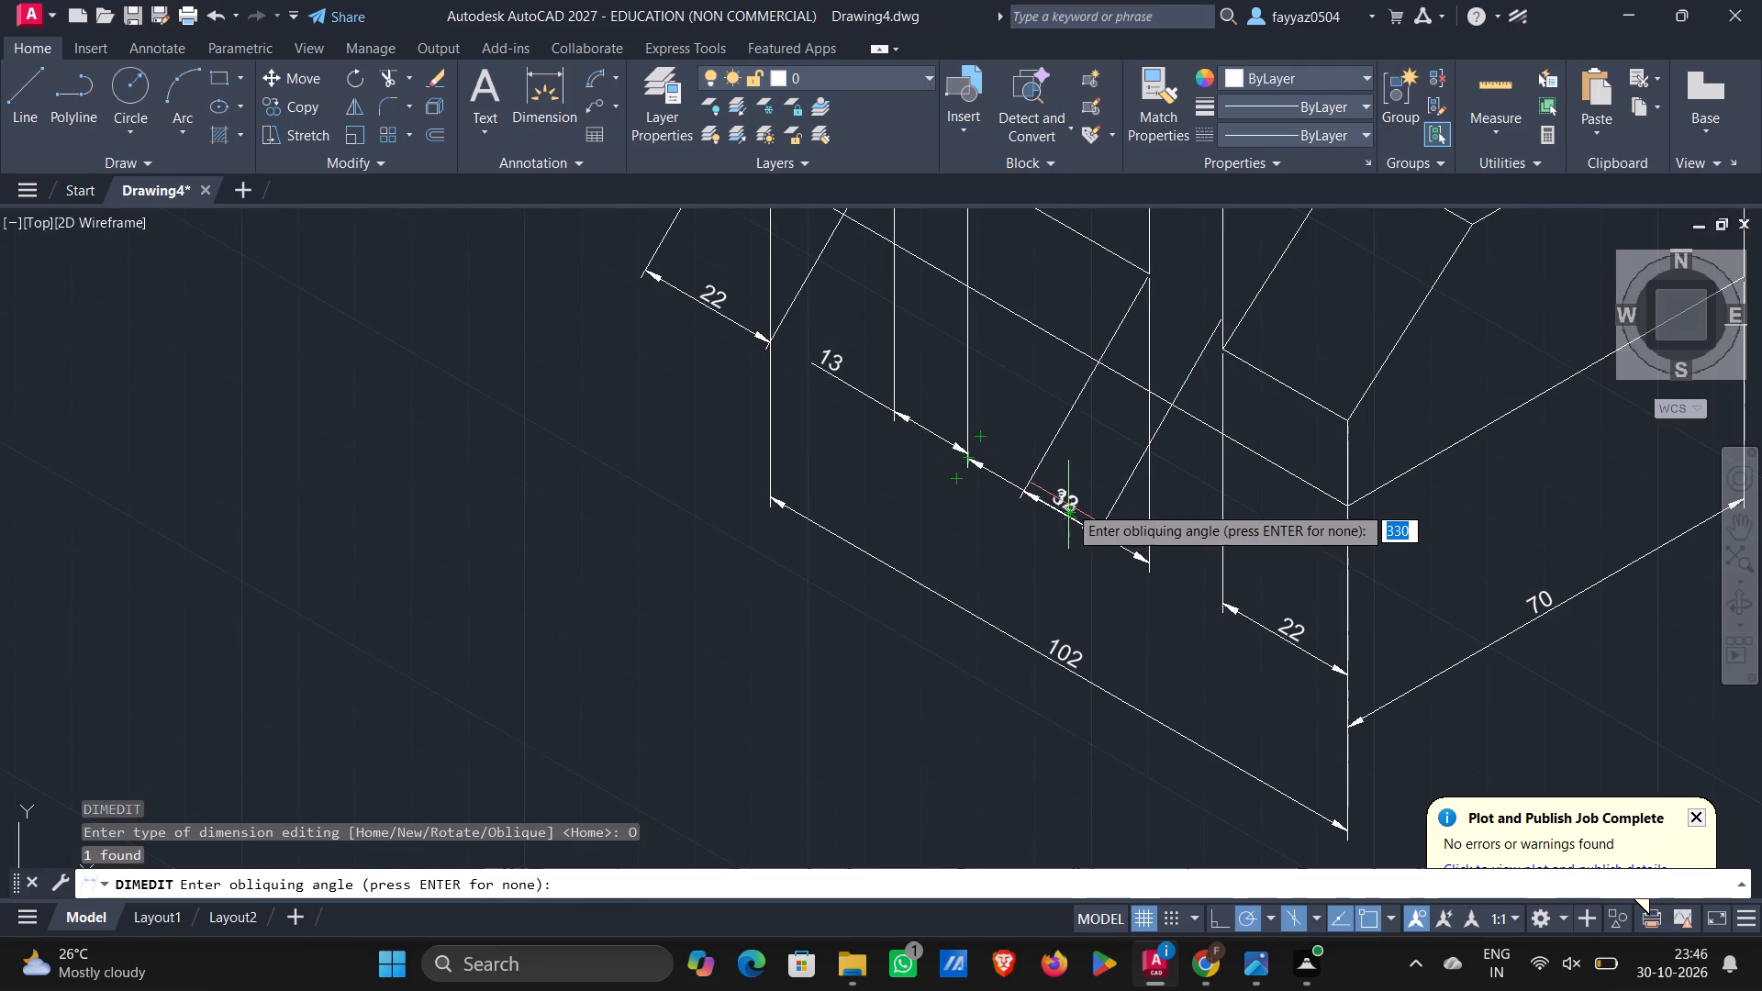
scroll(1068, 505, "up", 3)
left_click(975, 462)
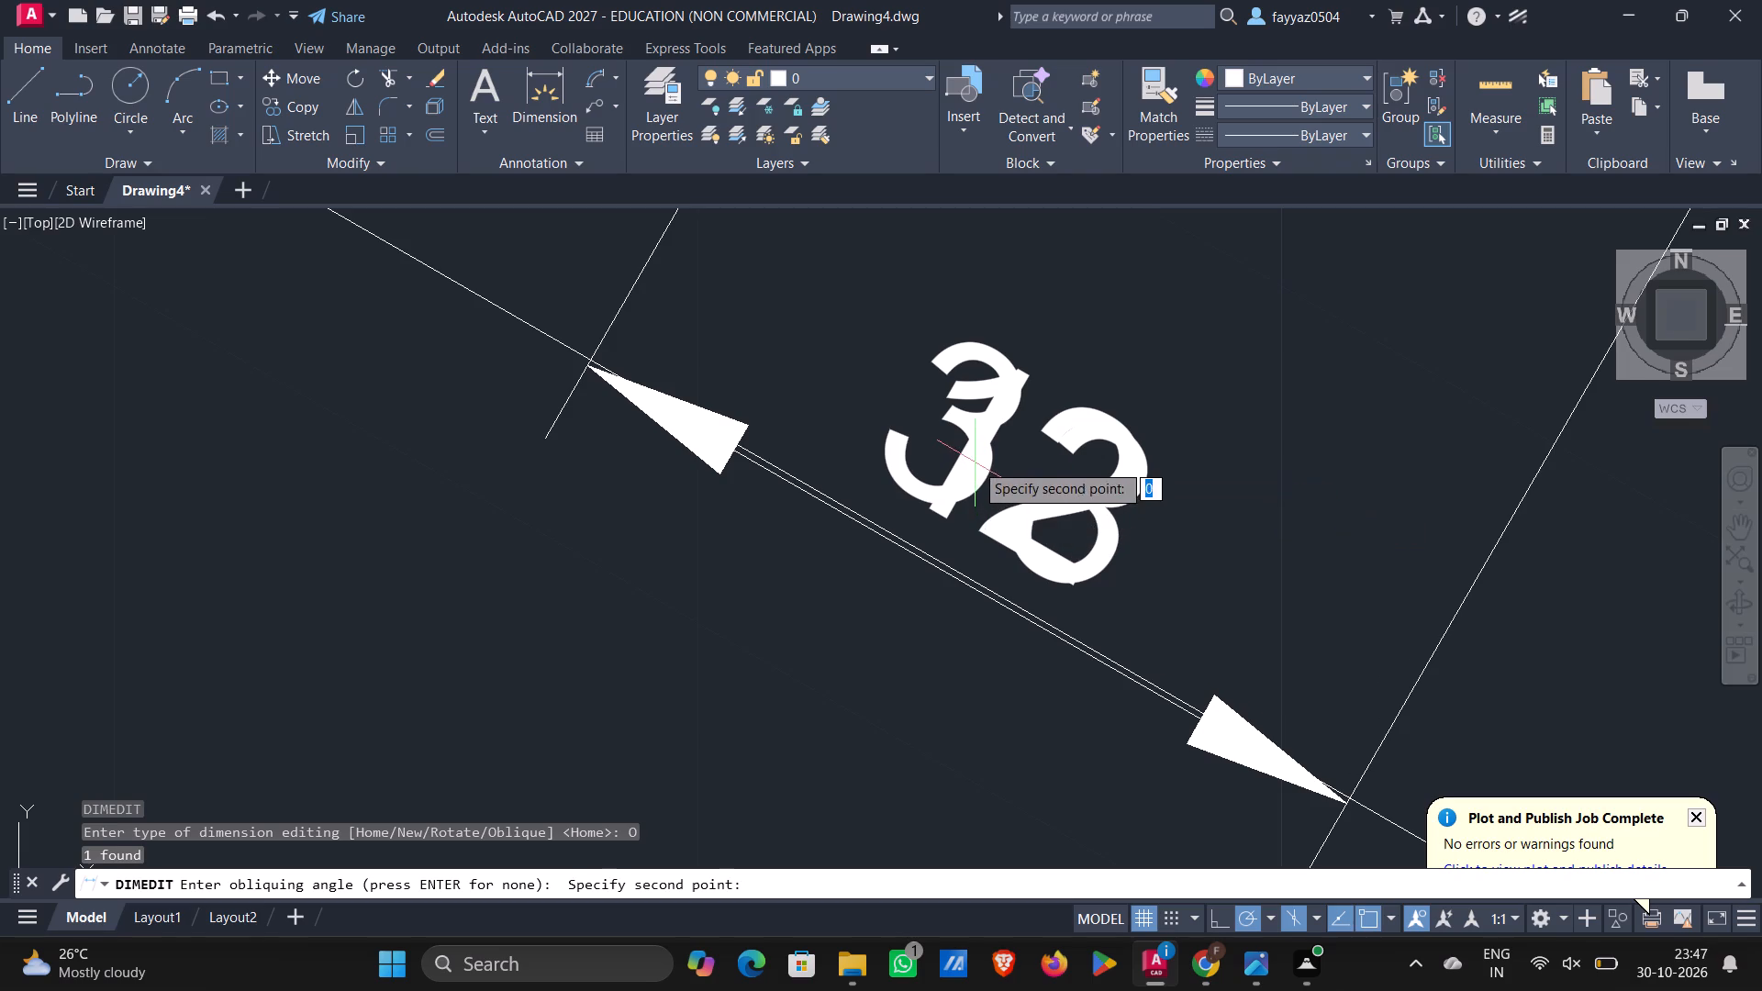
left_click(994, 709)
scroll(994, 709, "down", 5)
middle_click_drag(1003, 671, 919, 629)
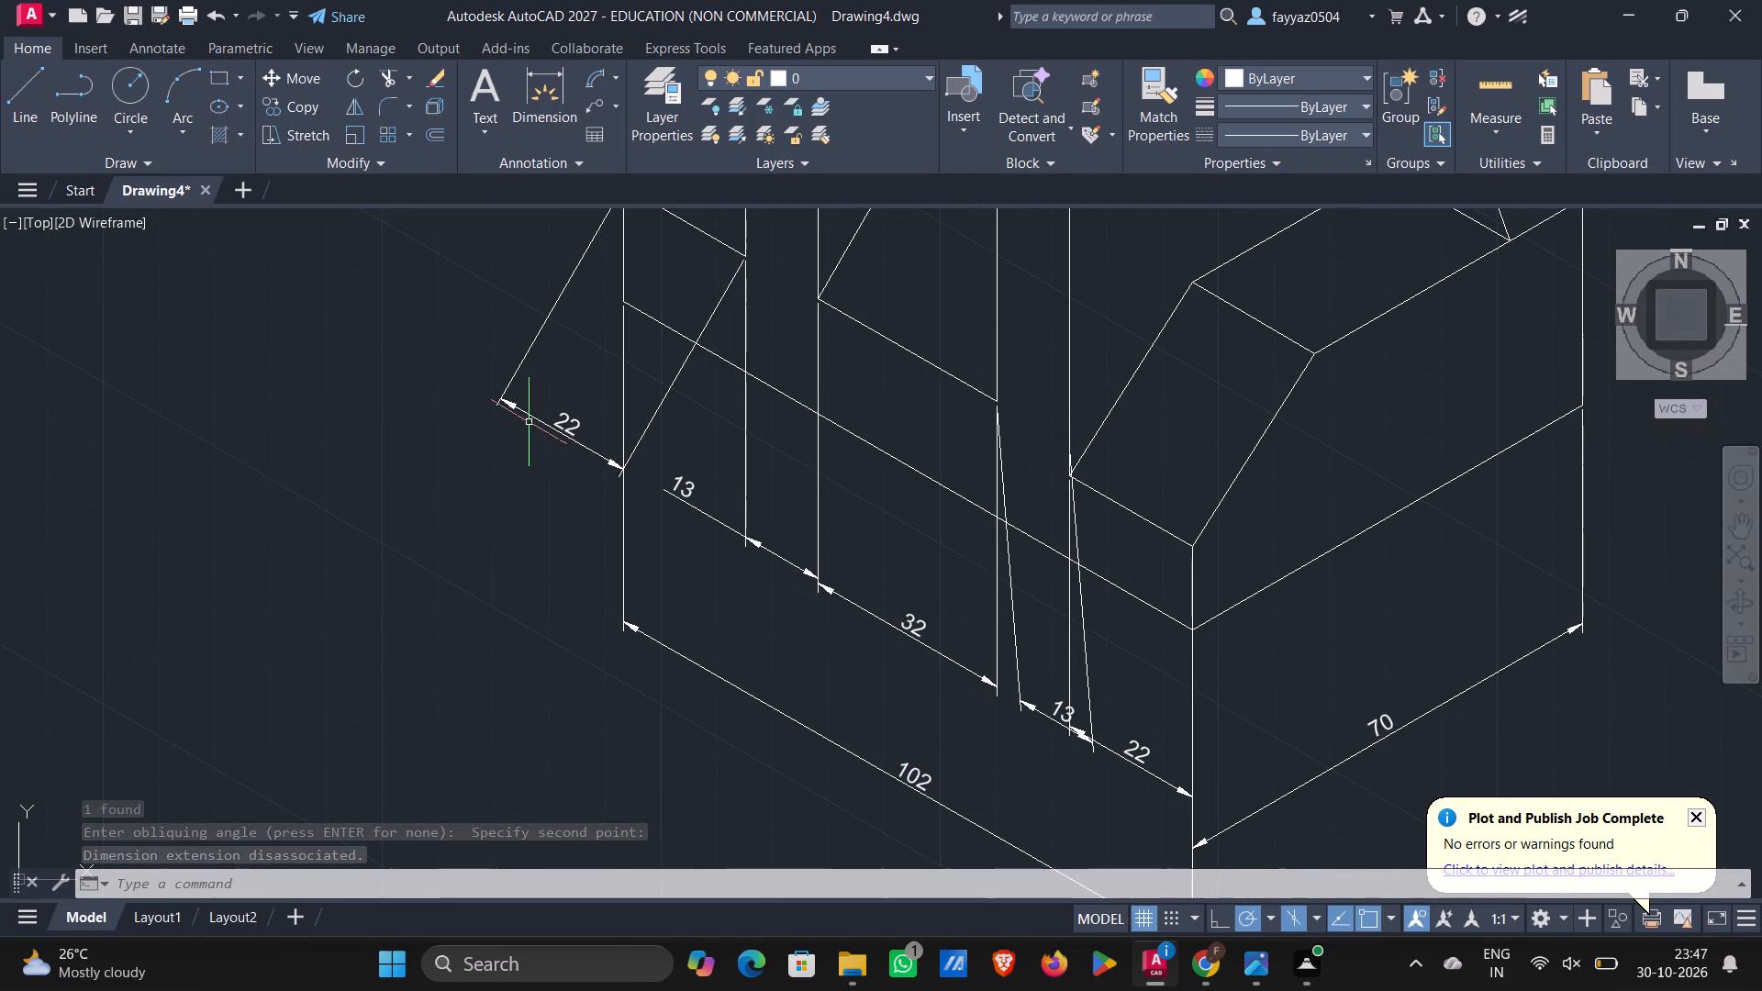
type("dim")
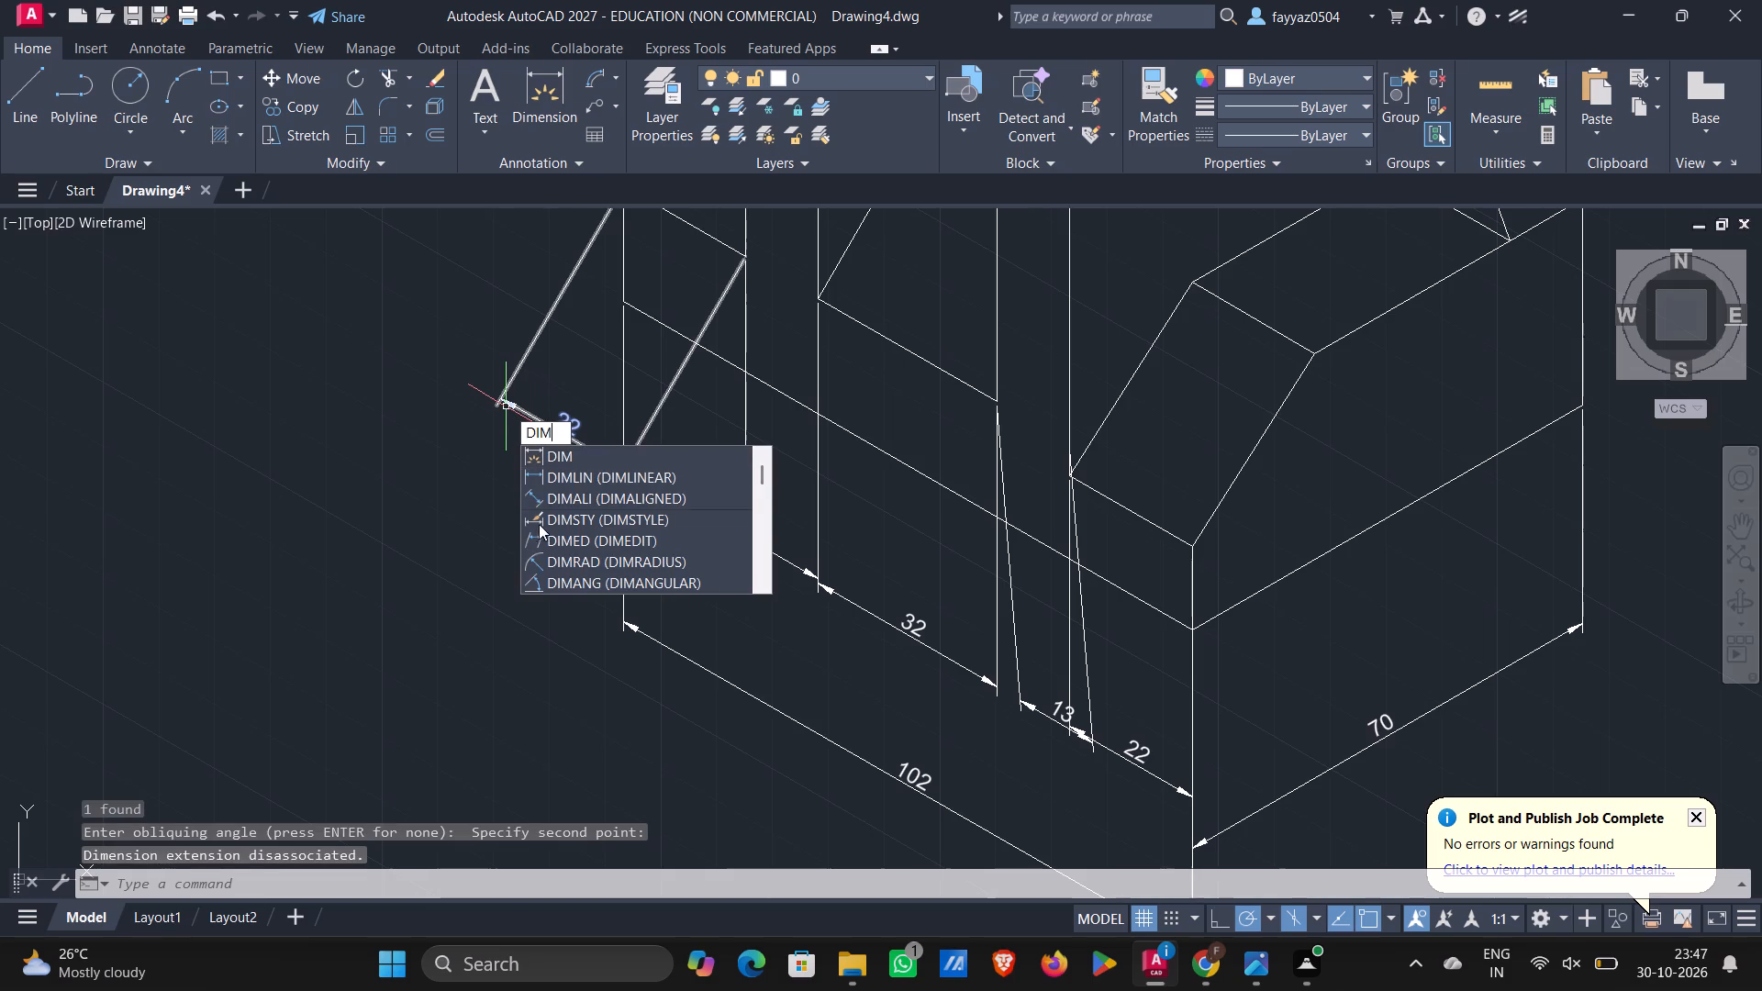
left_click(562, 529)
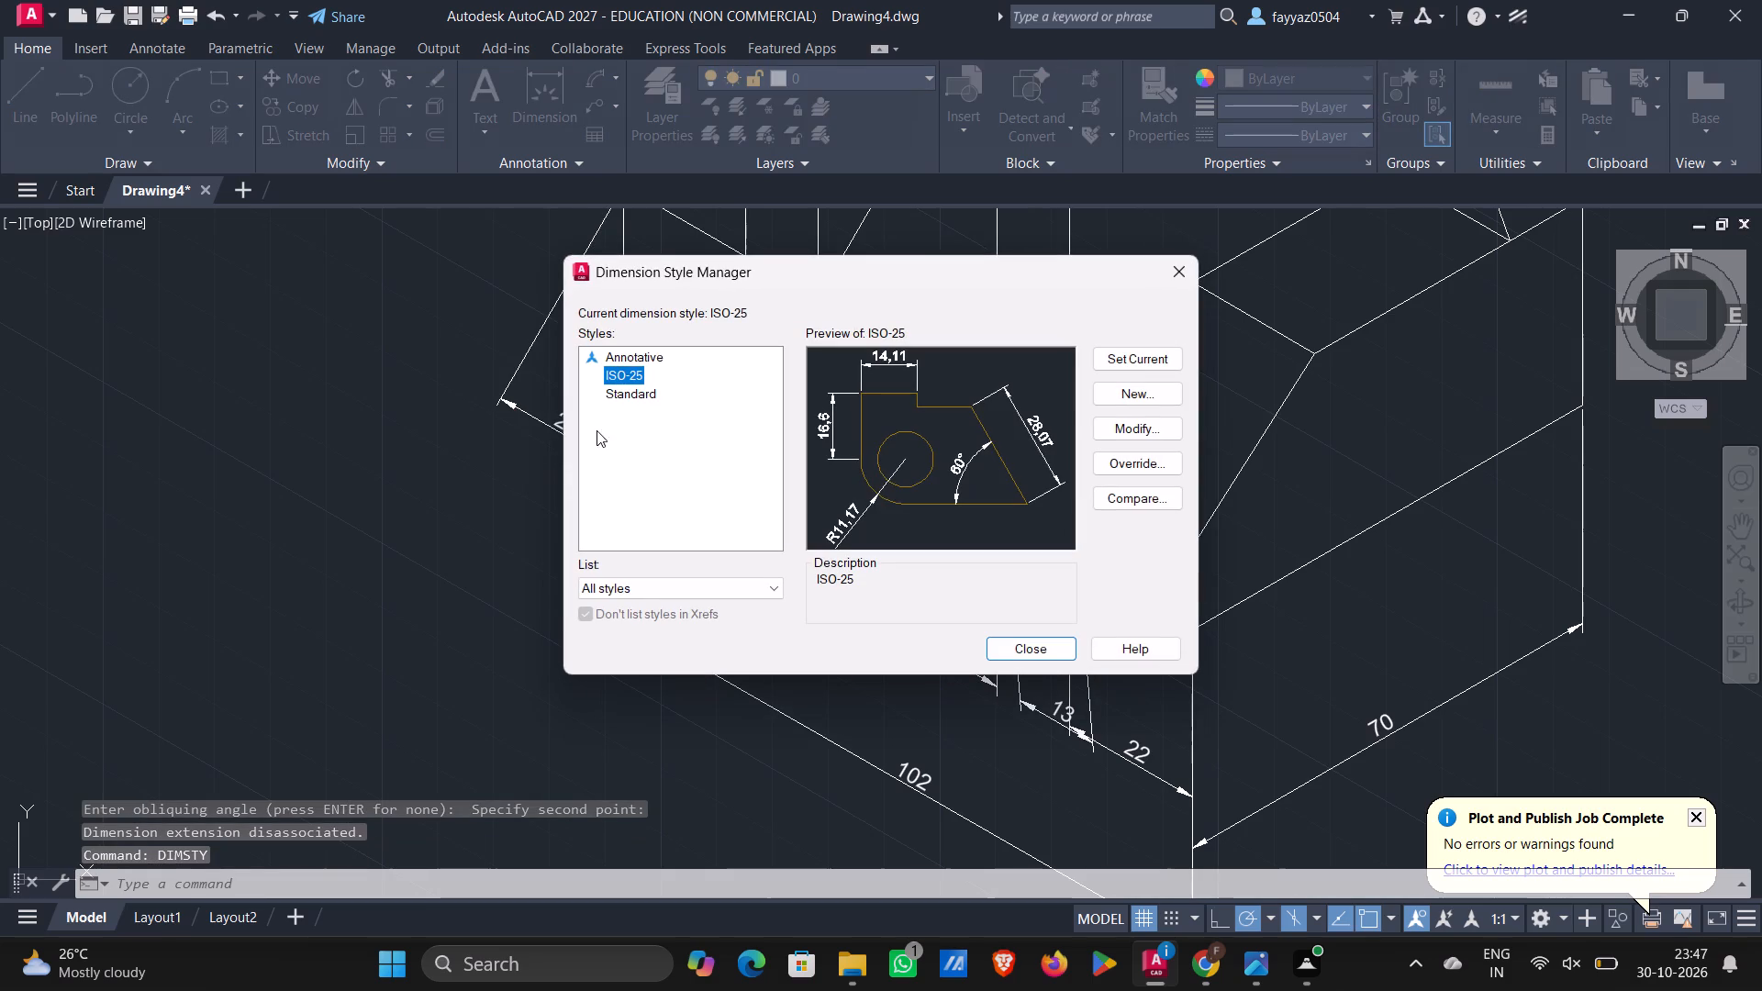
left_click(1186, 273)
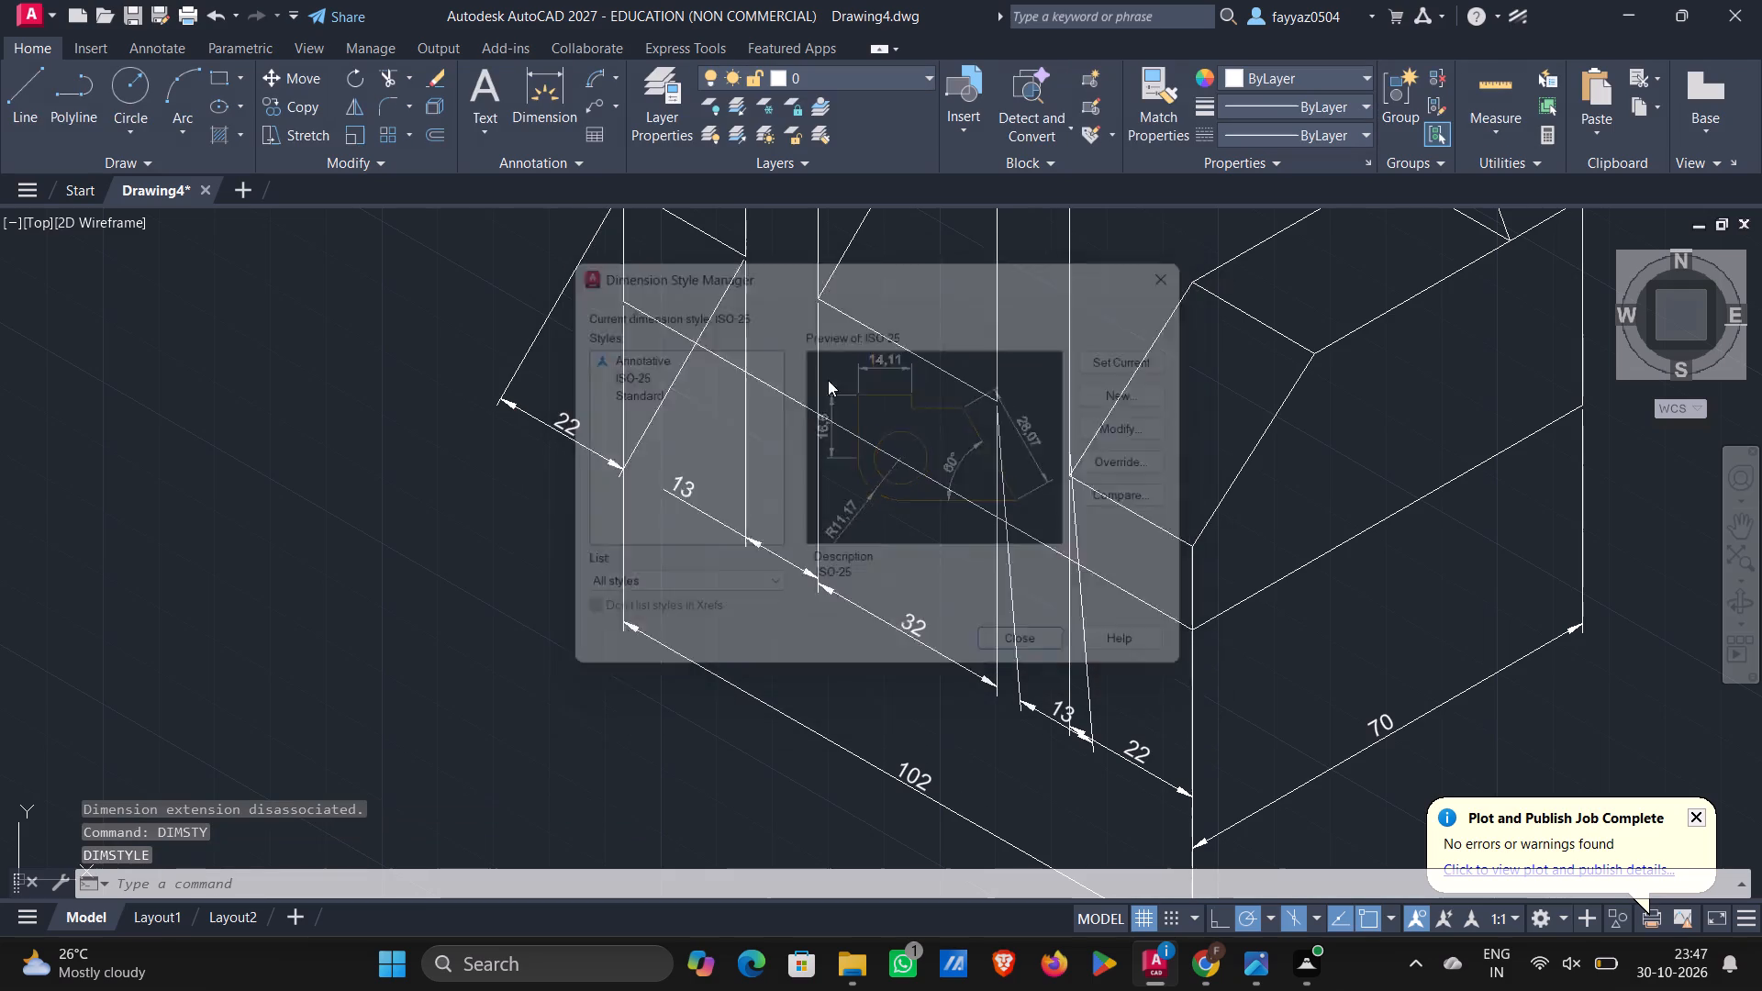
Oblique the far end block's 22 dimension at 210° so its extension lines follow the isometric depth axis.
key("d")
key("i")
key("m")
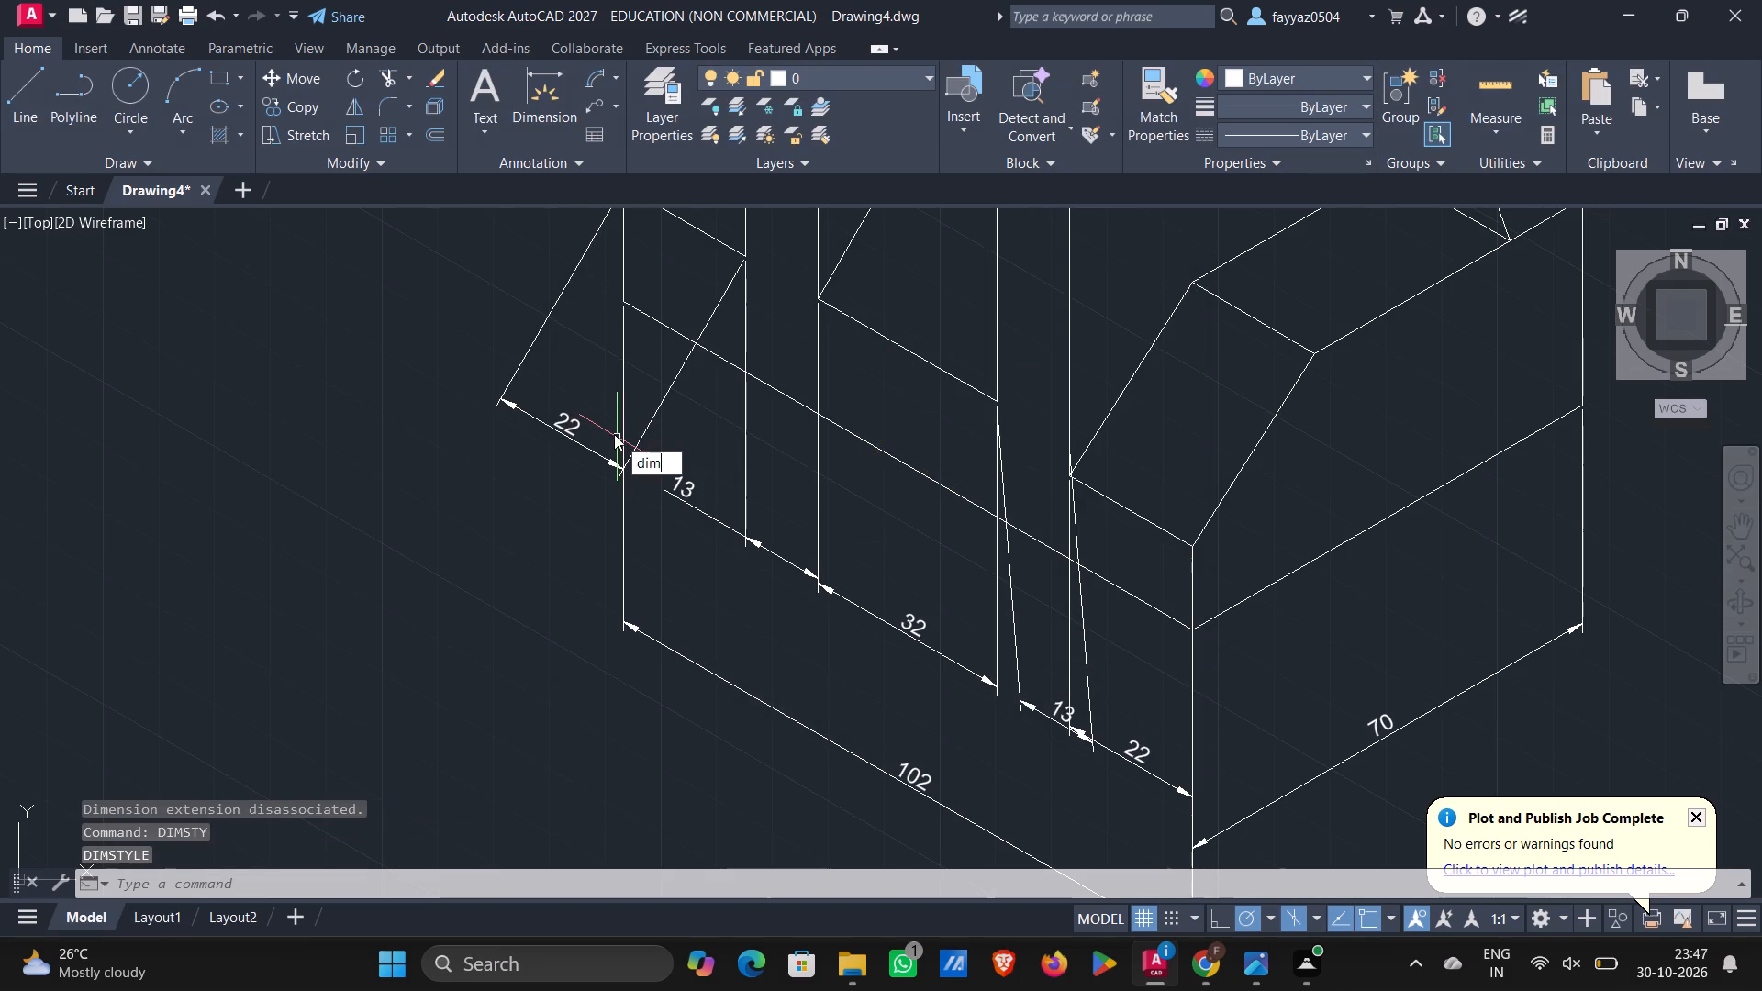
left_click(697, 570)
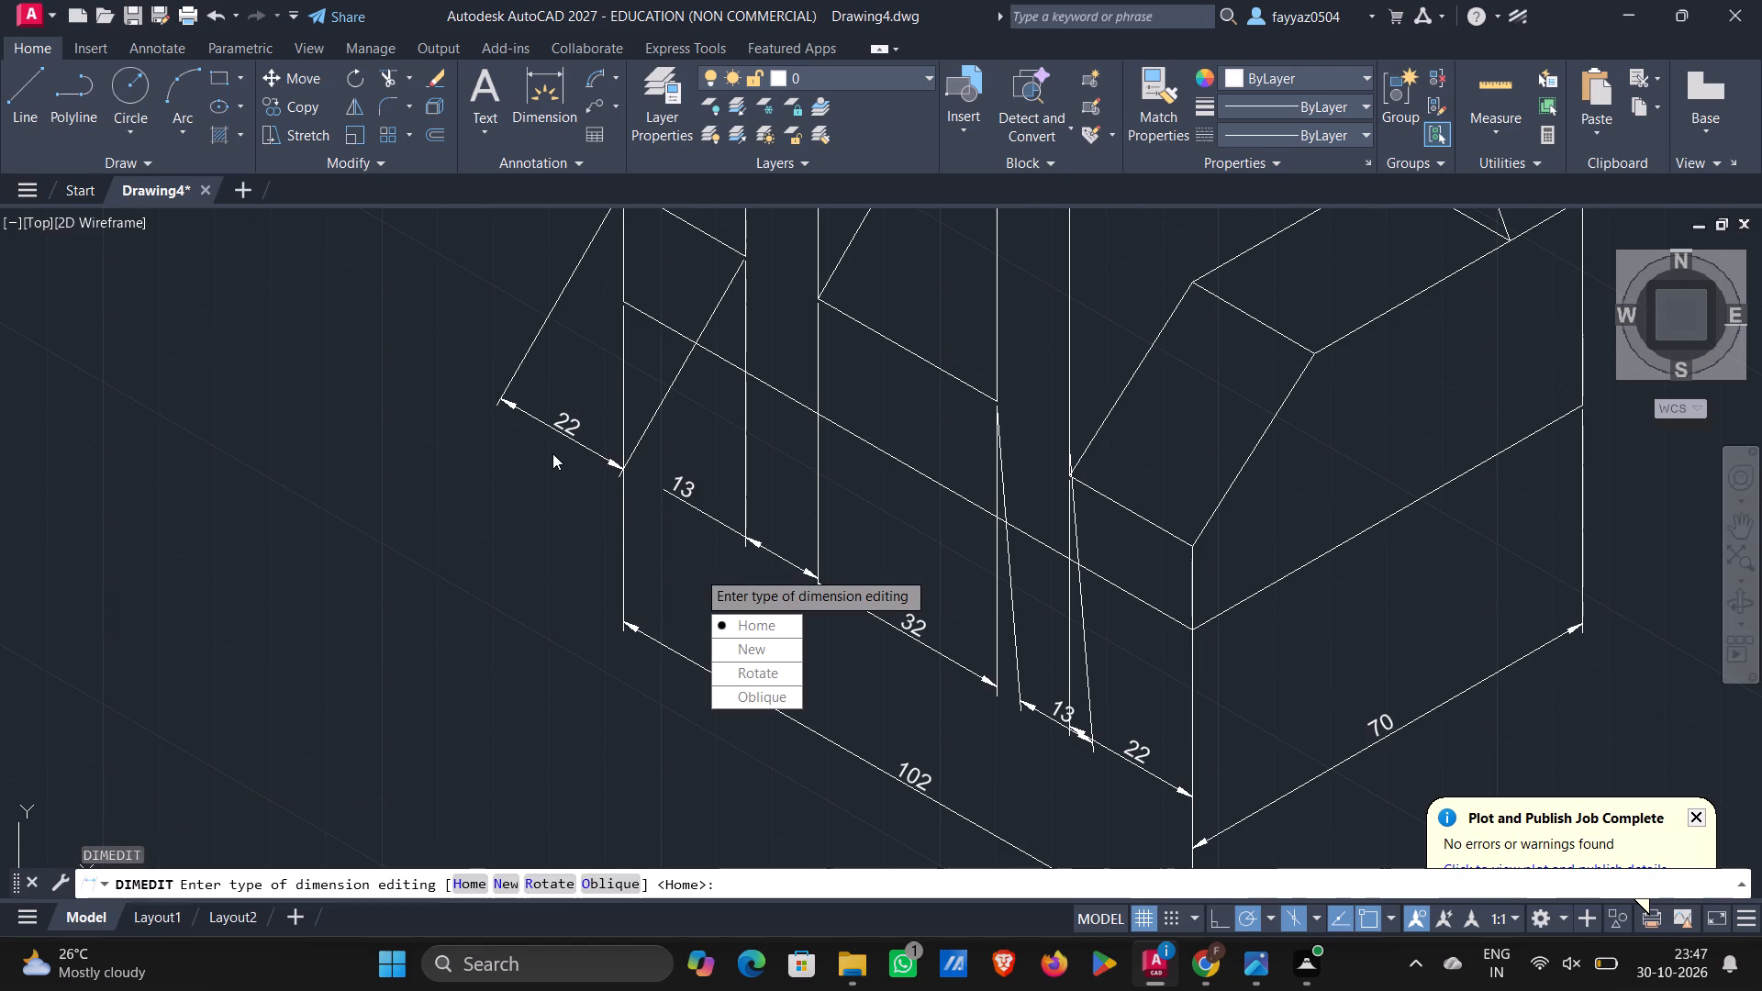
left_click_drag(741, 692, 573, 535)
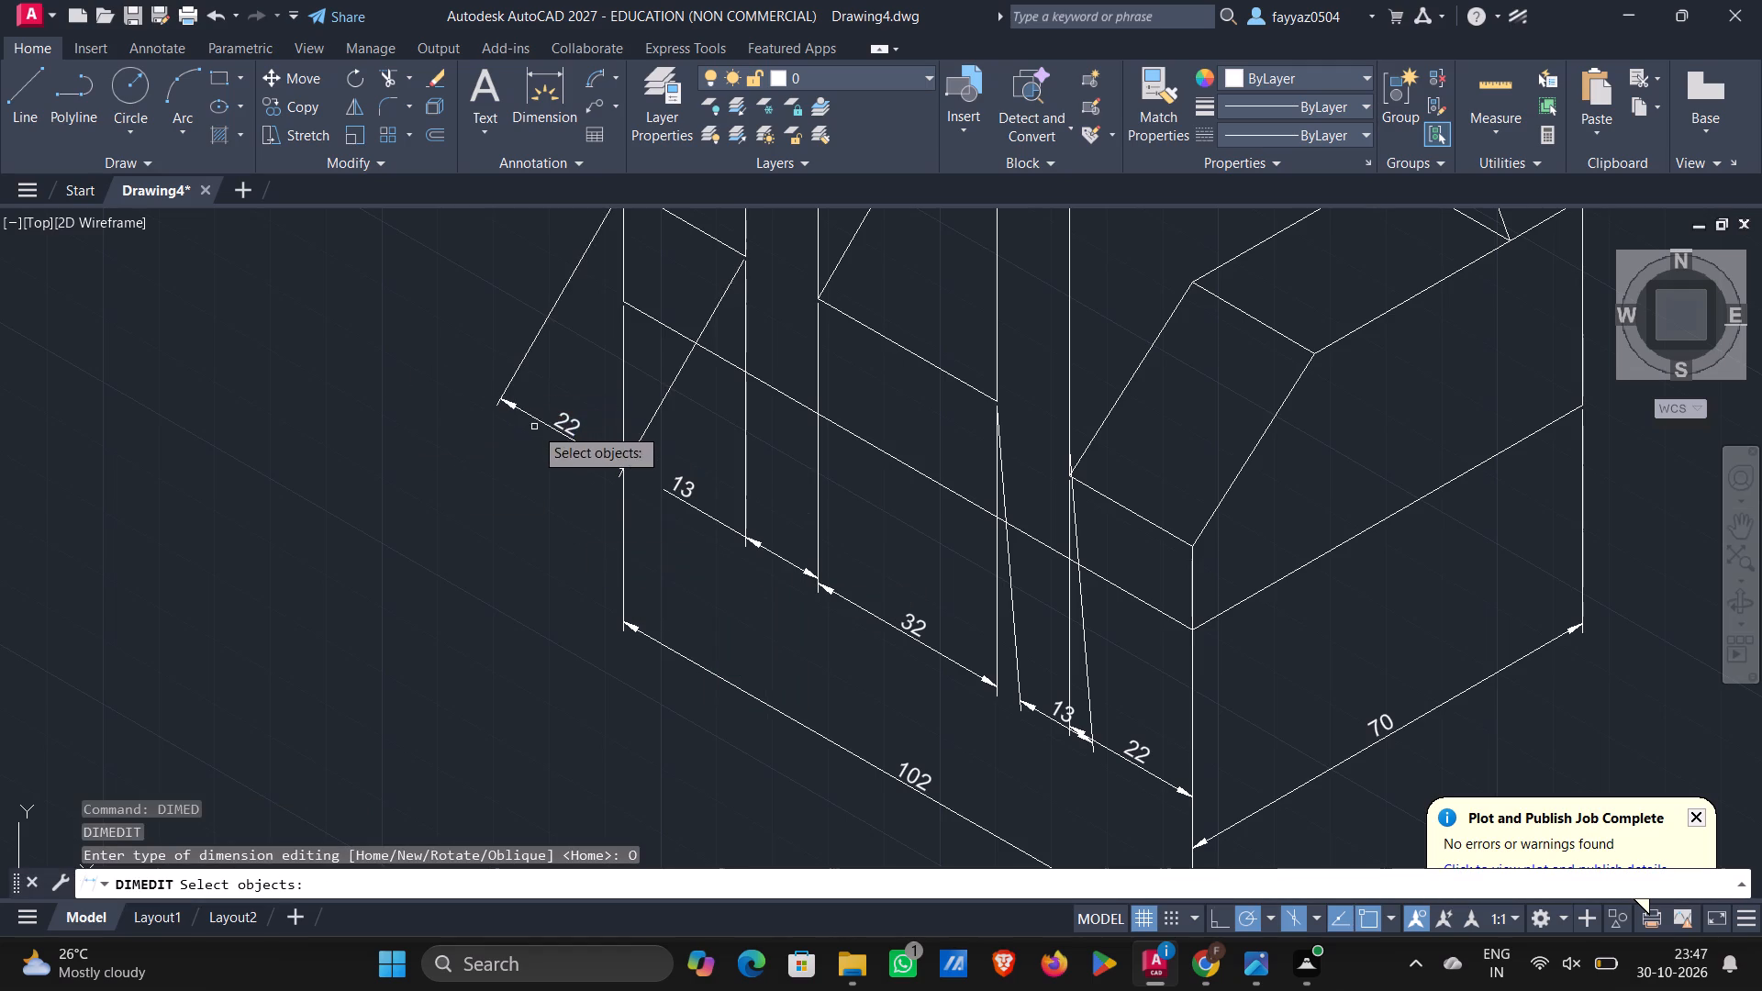
left_click(537, 430)
left_click(560, 428)
left_click(574, 426)
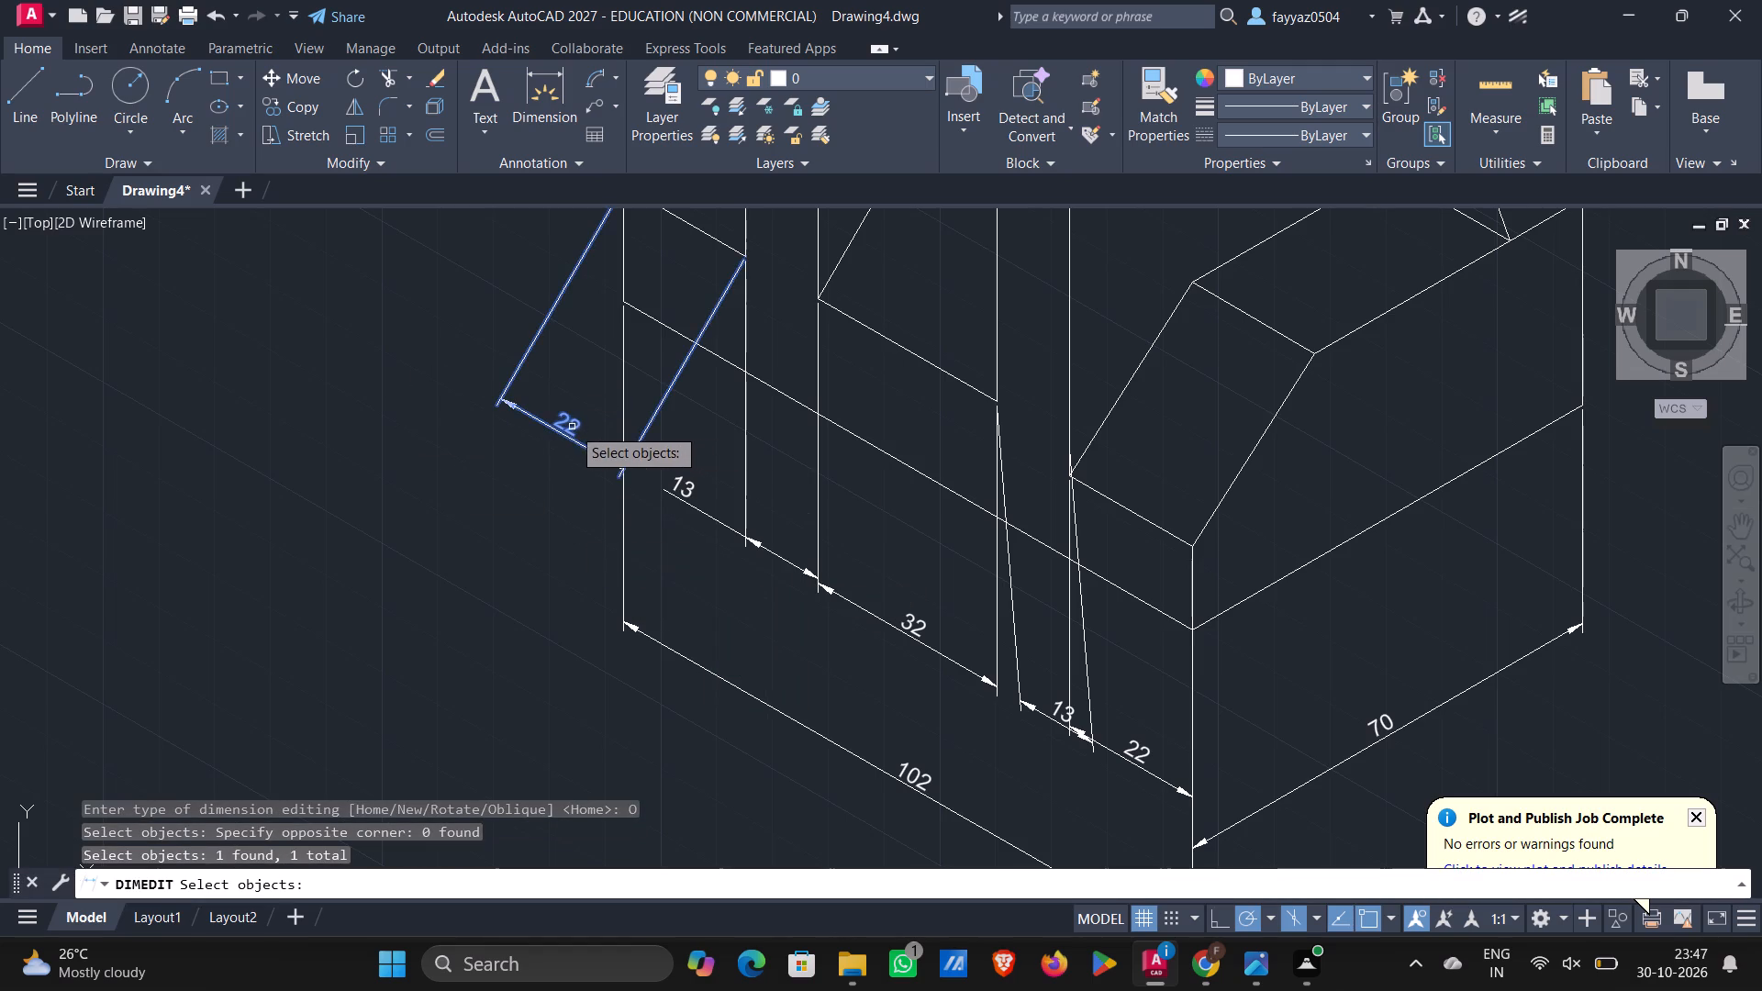
key("Return")
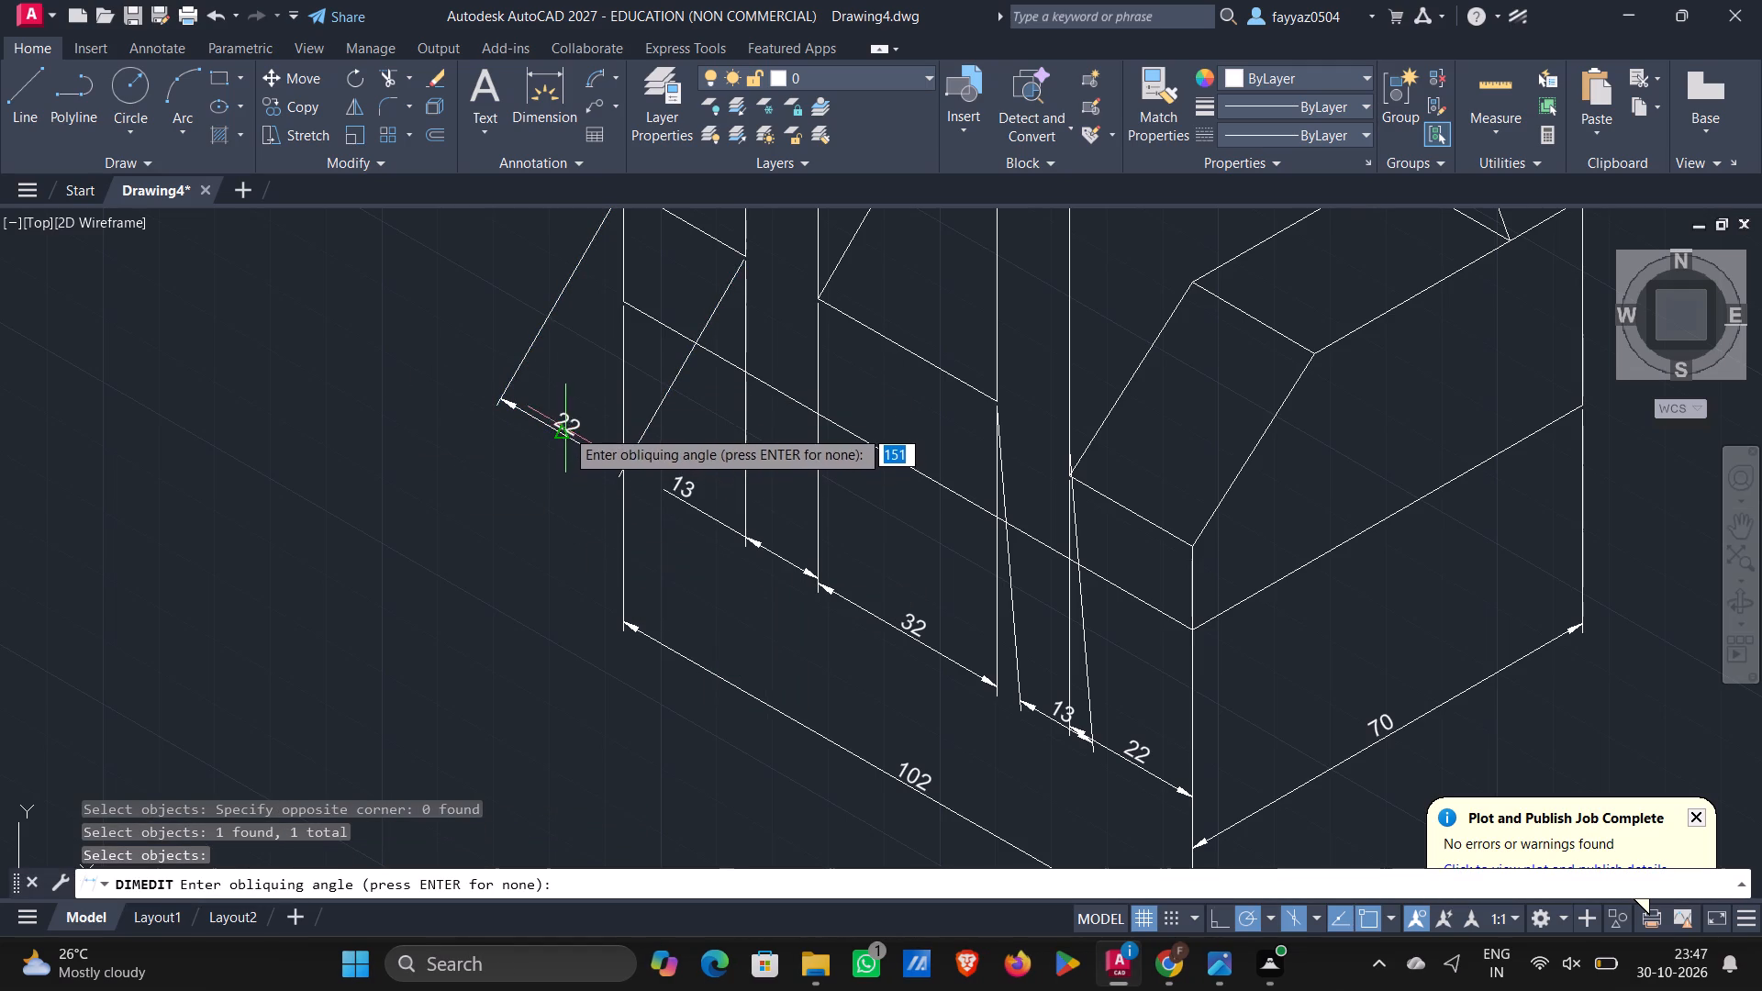
left_click(650, 478)
left_click(626, 490)
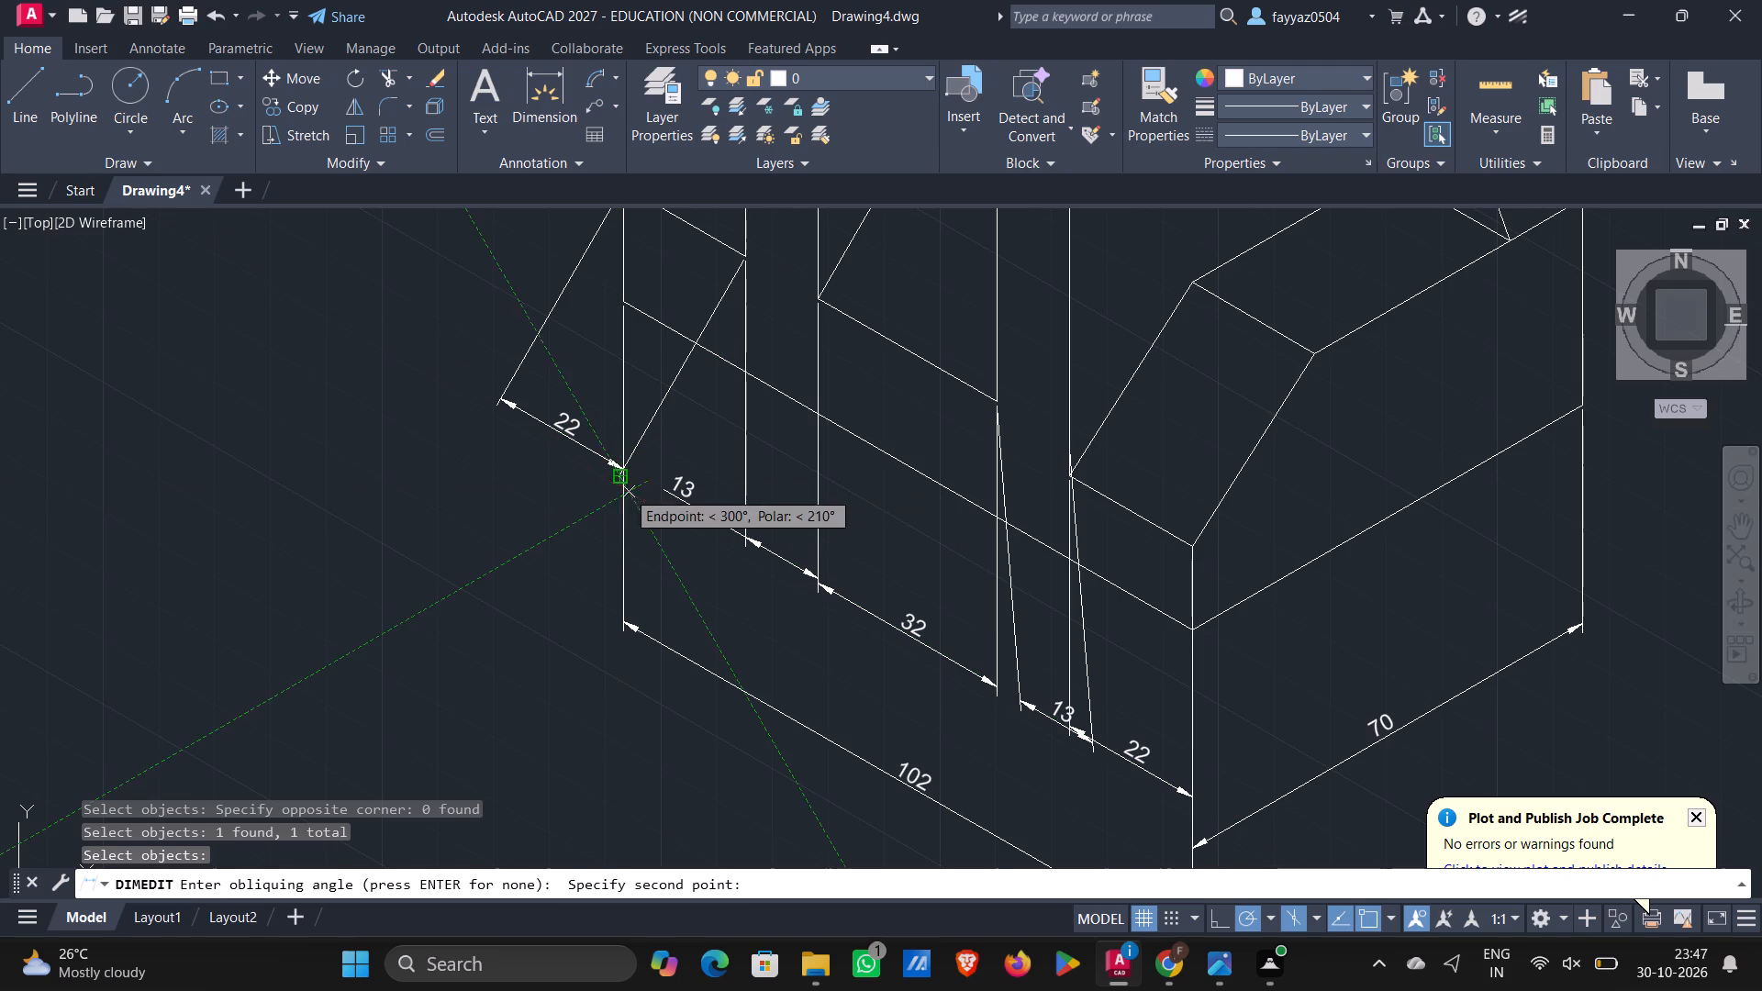
scroll(528, 393, "down", 2)
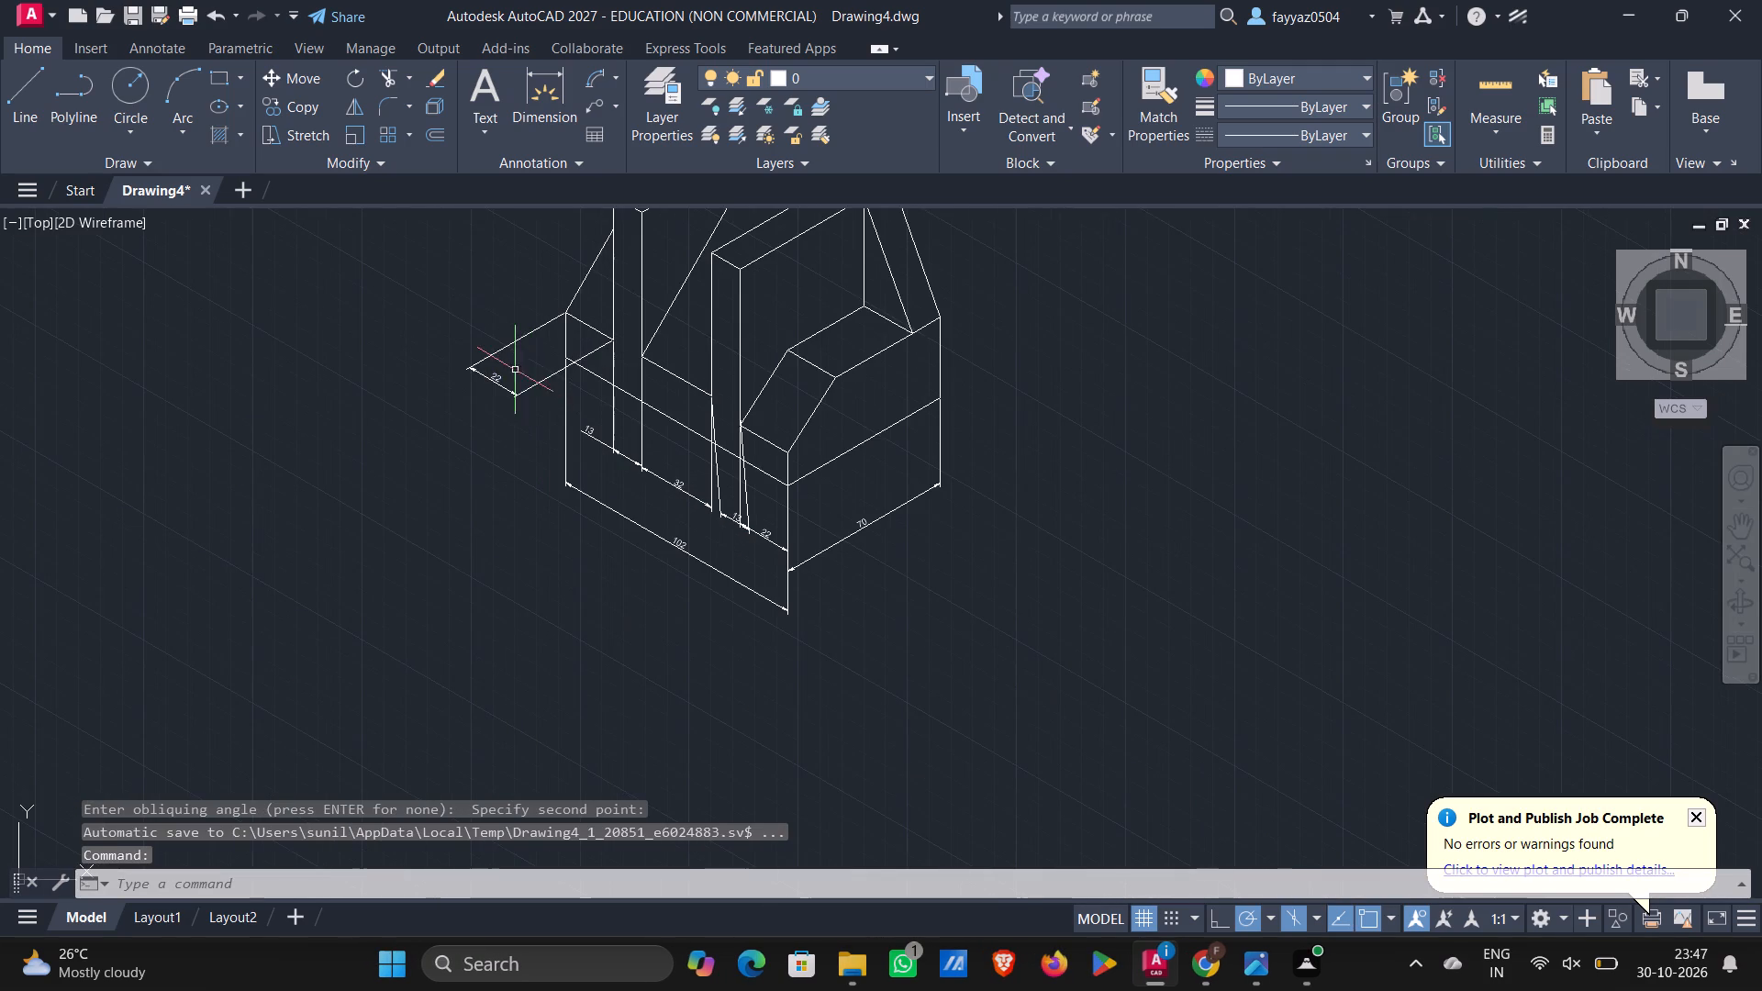
Oblique the far end block's 22 dimension by two points so its extension lines run vertically.
key("d")
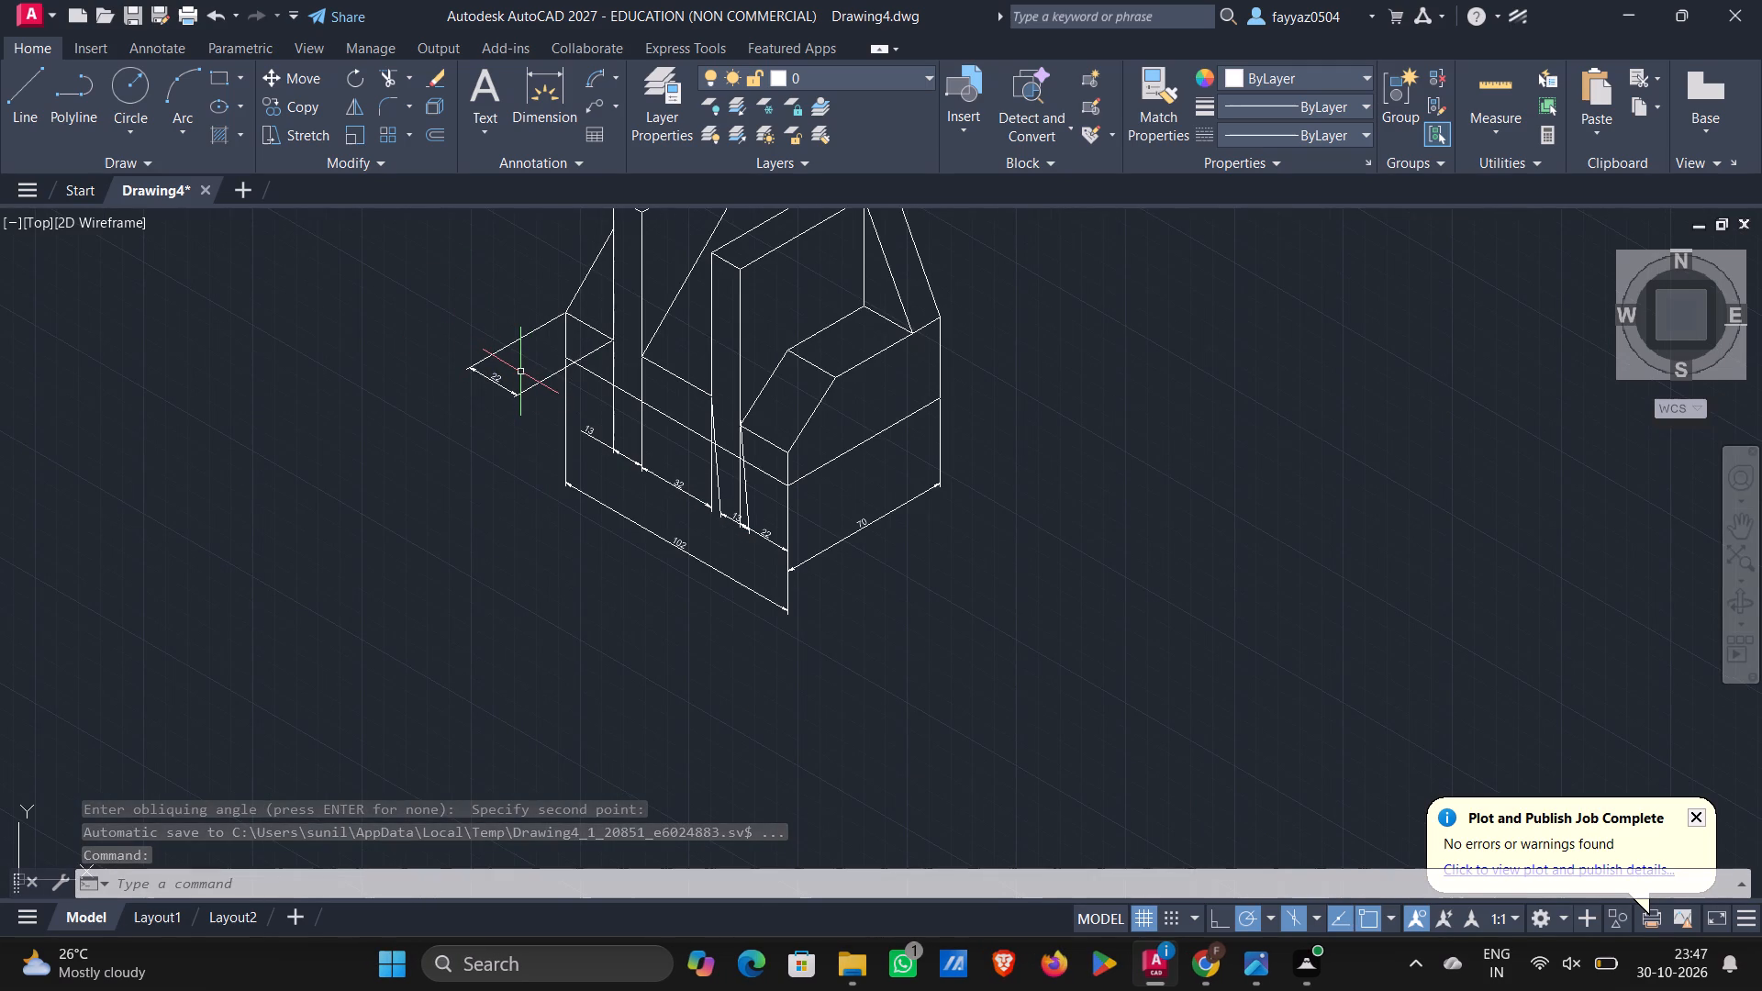
type("im")
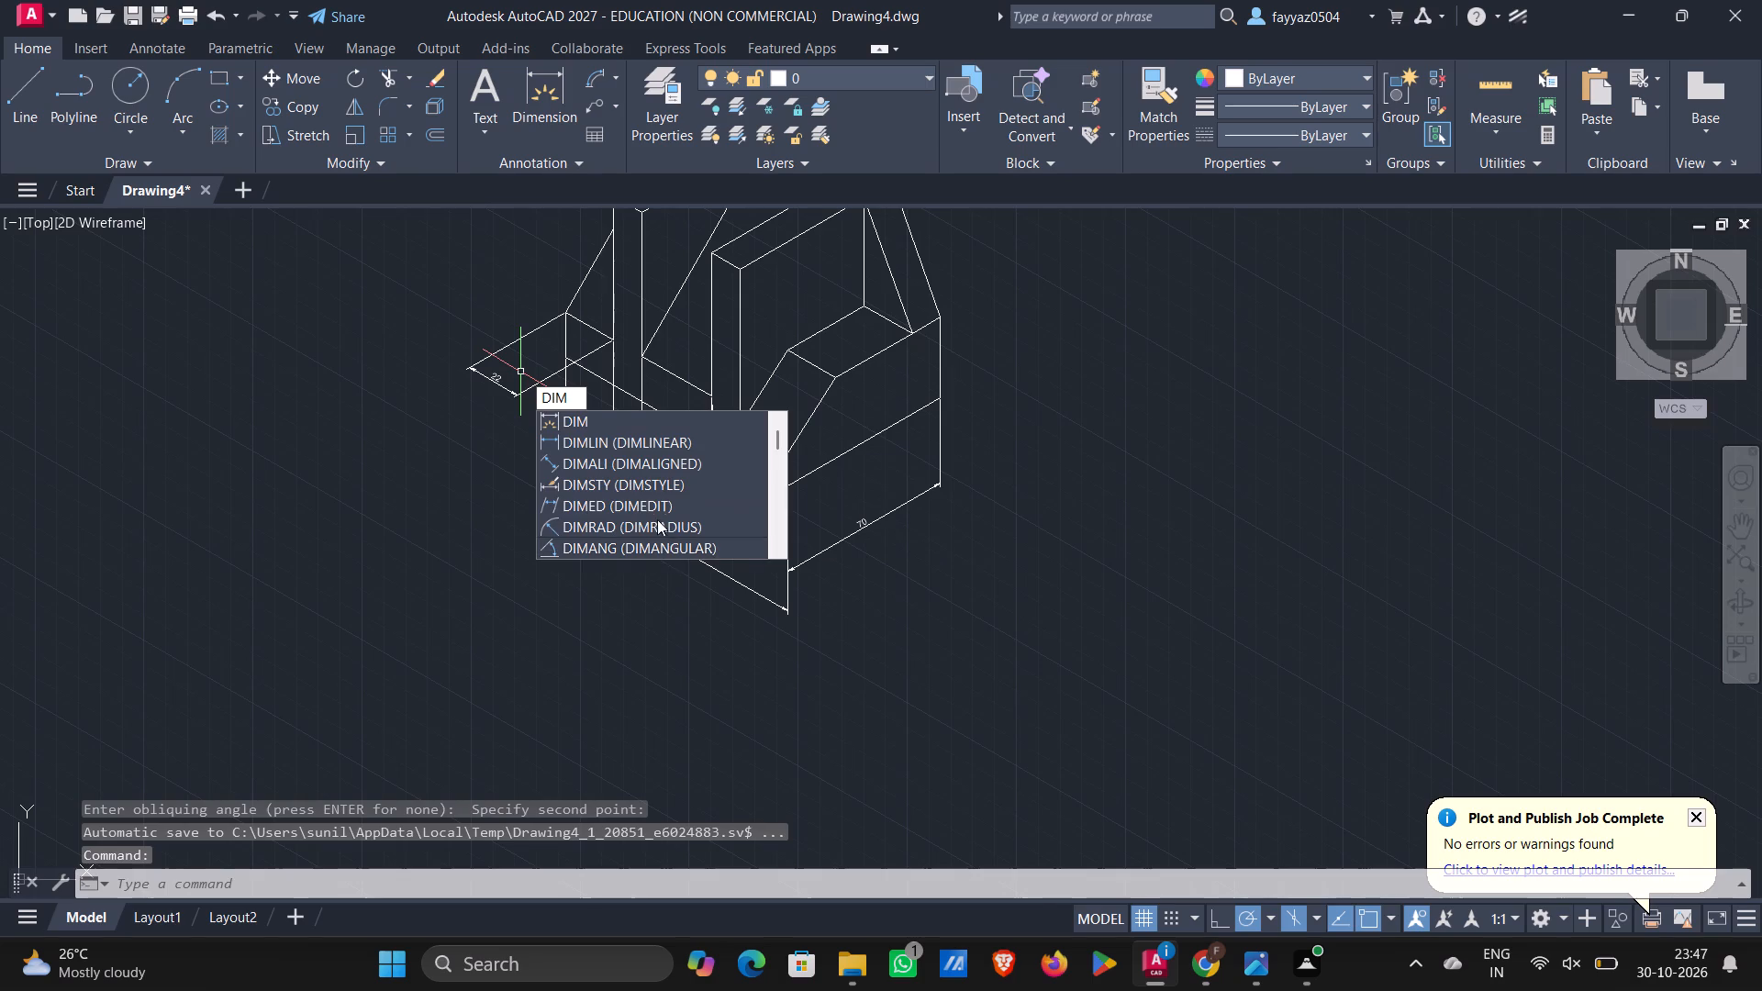
left_click(656, 515)
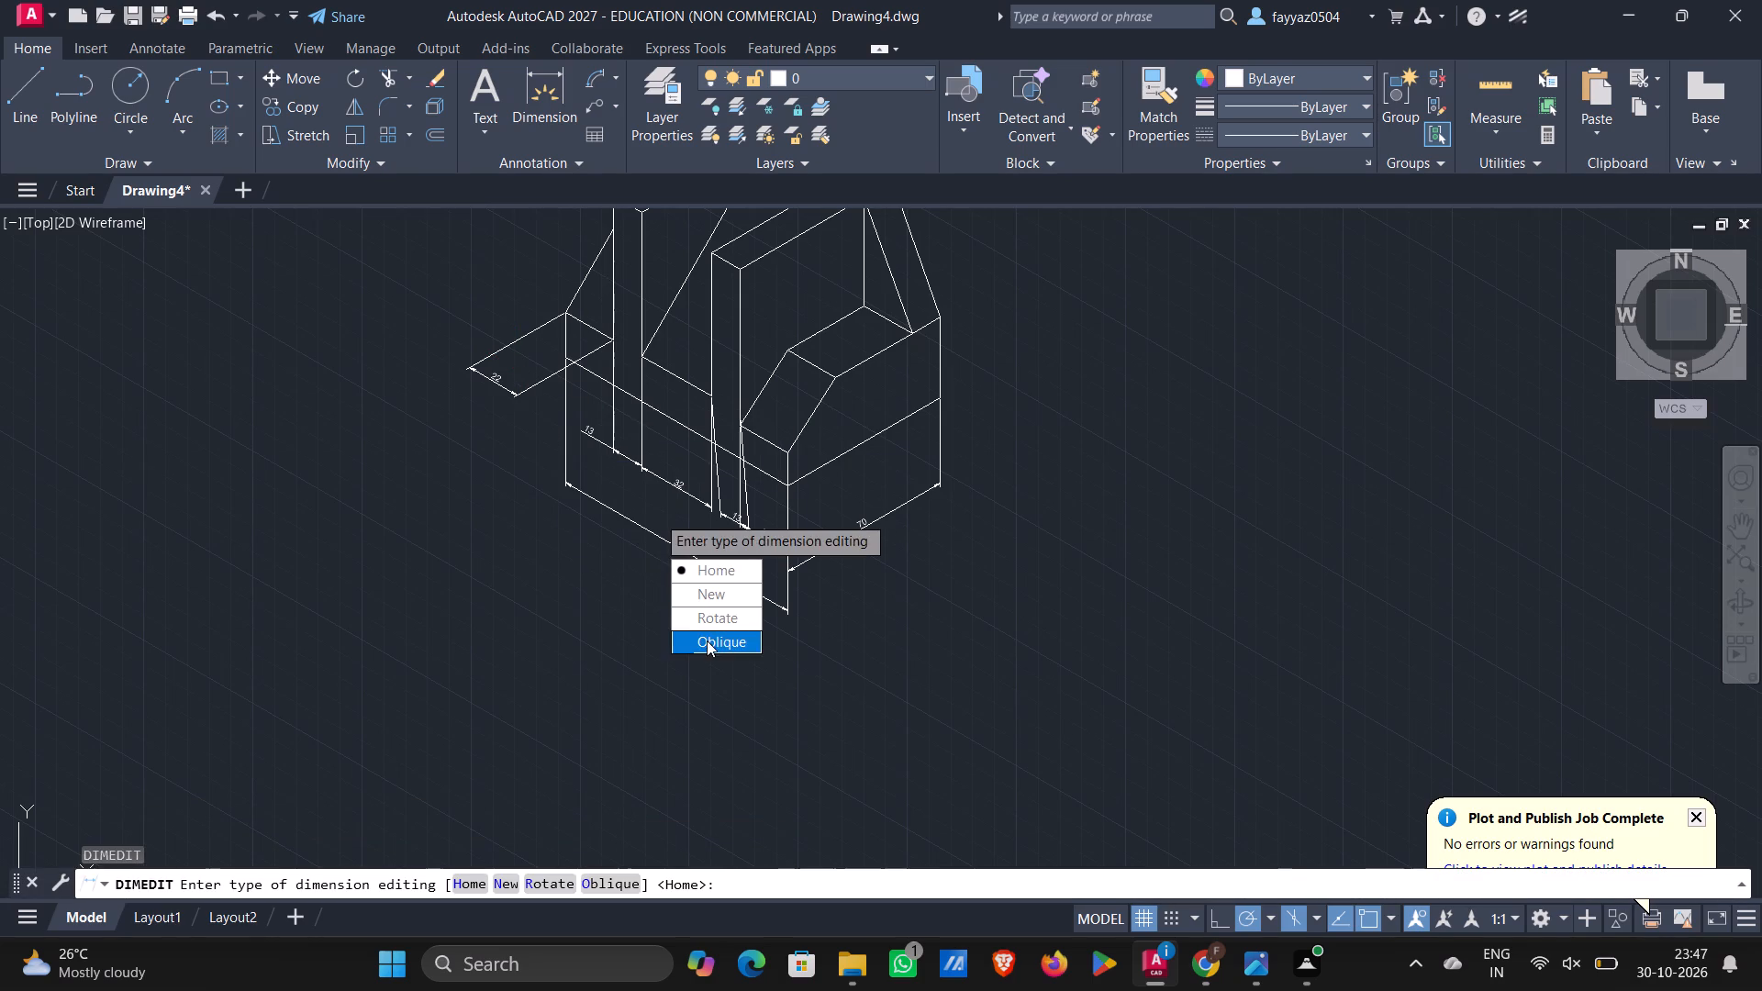
left_click_drag(707, 640, 652, 508)
left_click(492, 377)
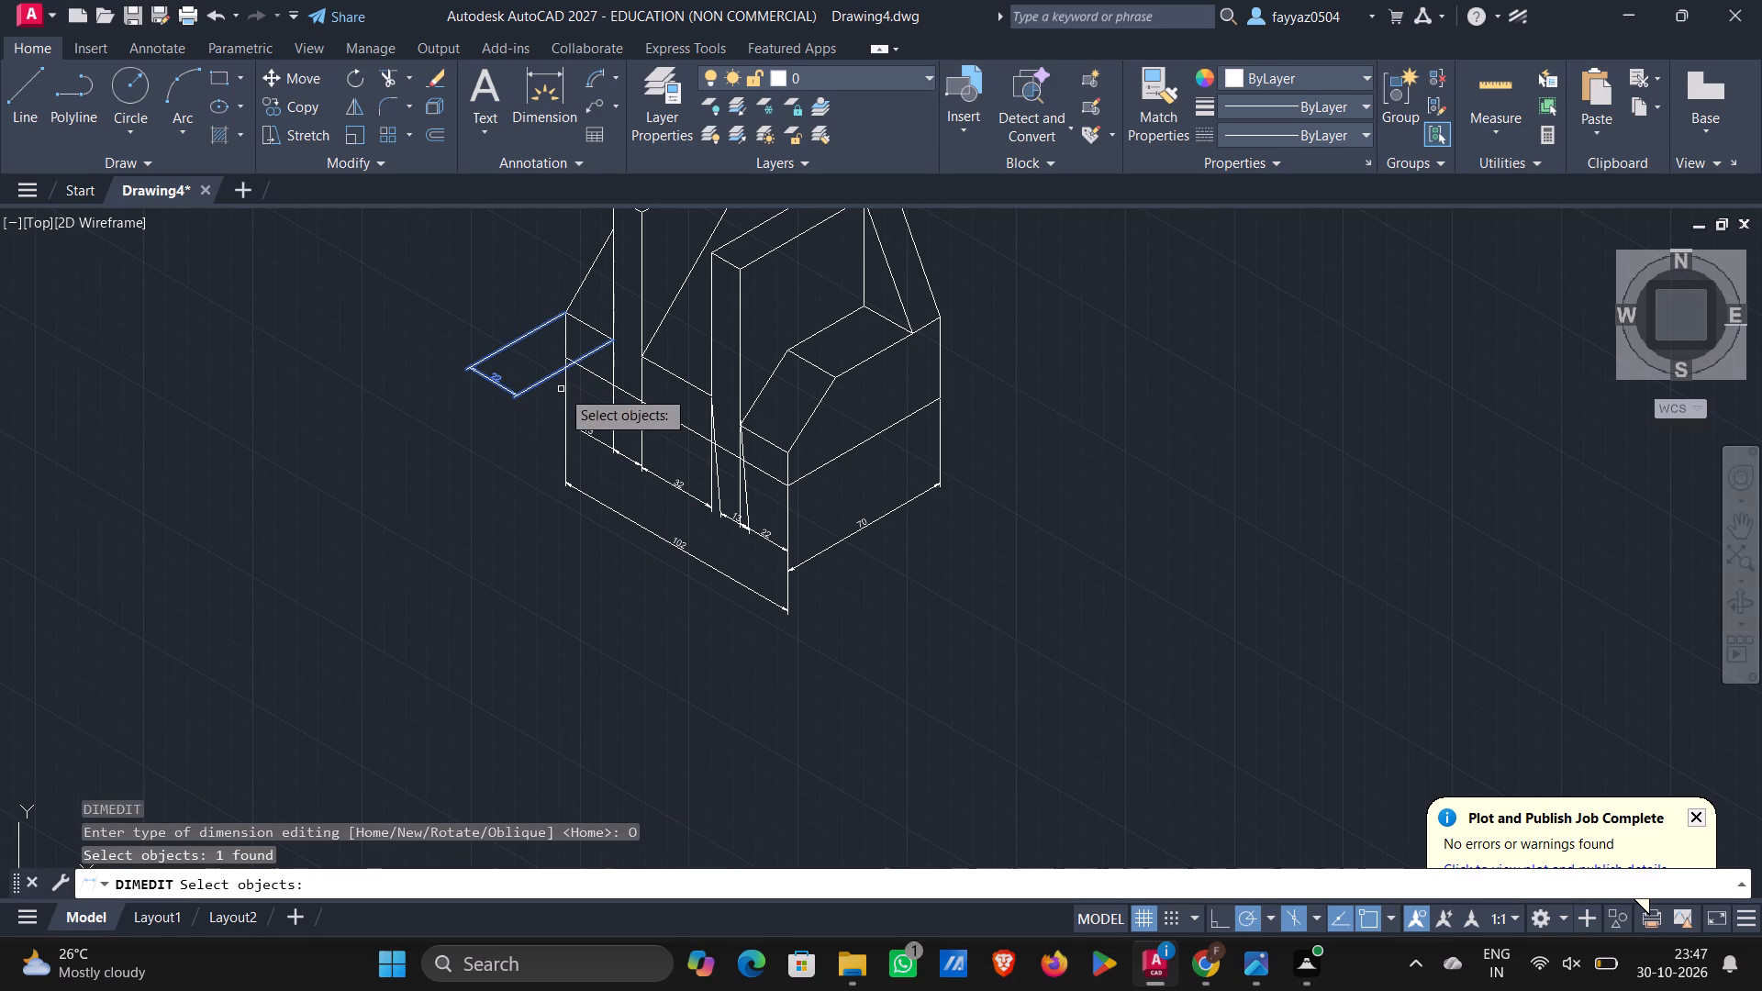
key("Return")
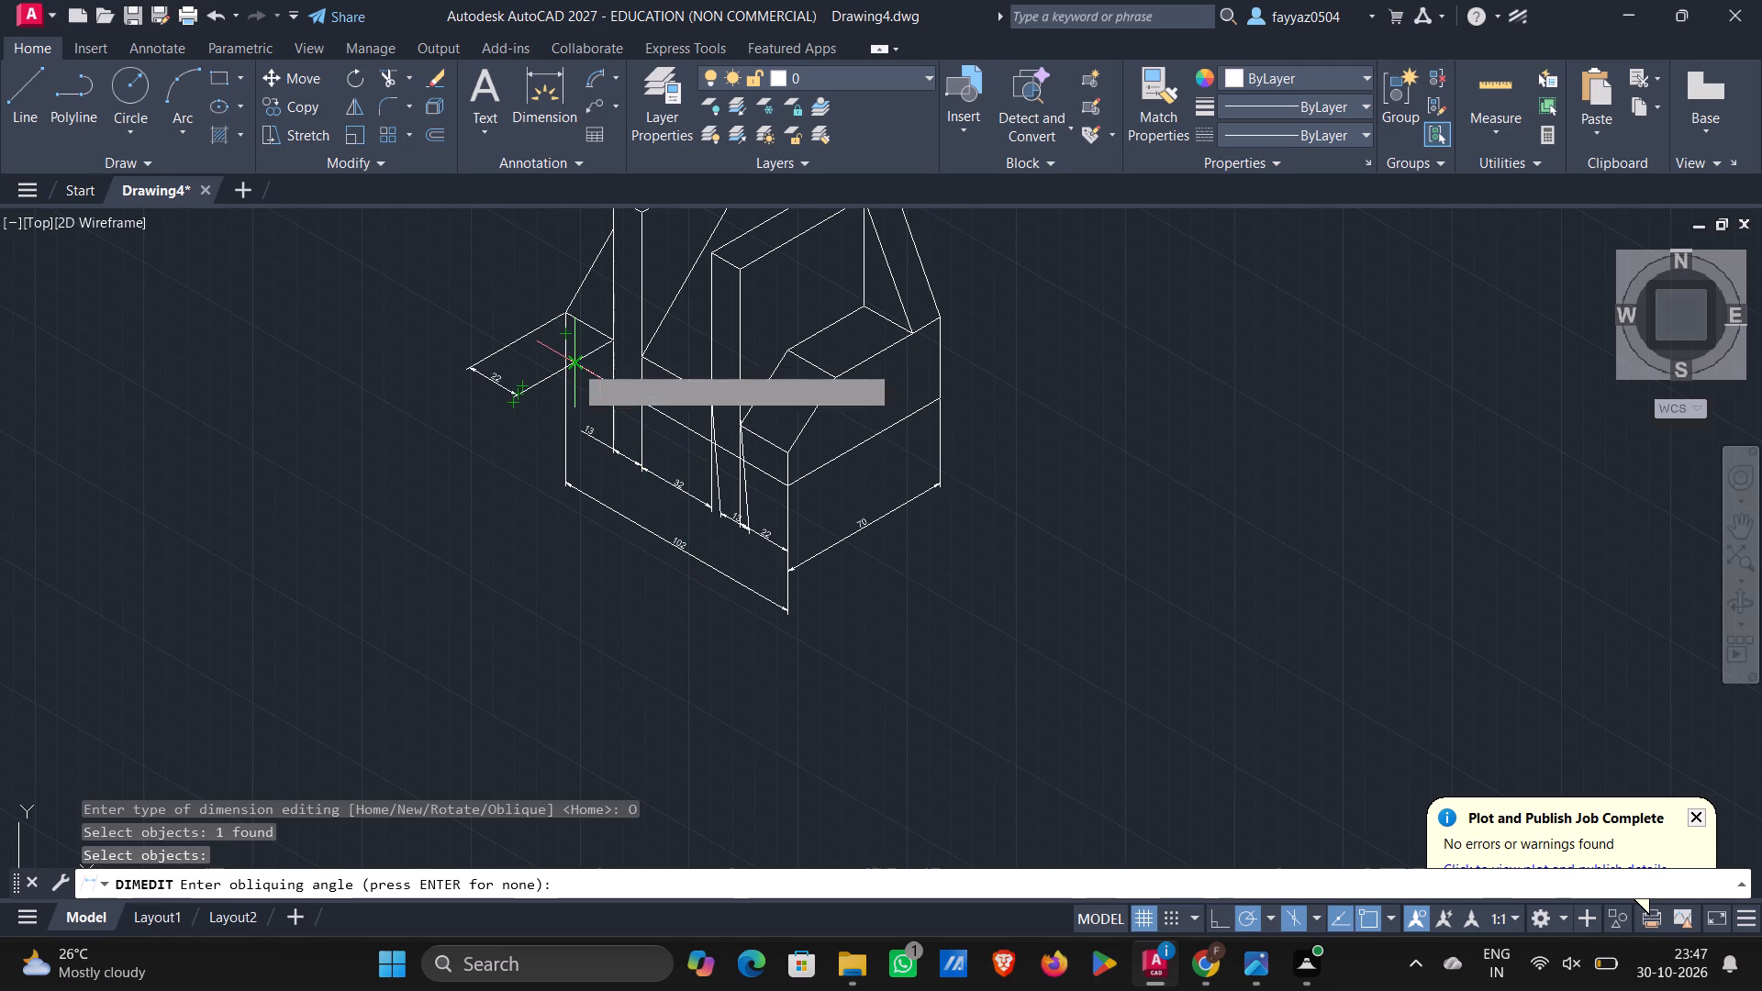
left_click(568, 403)
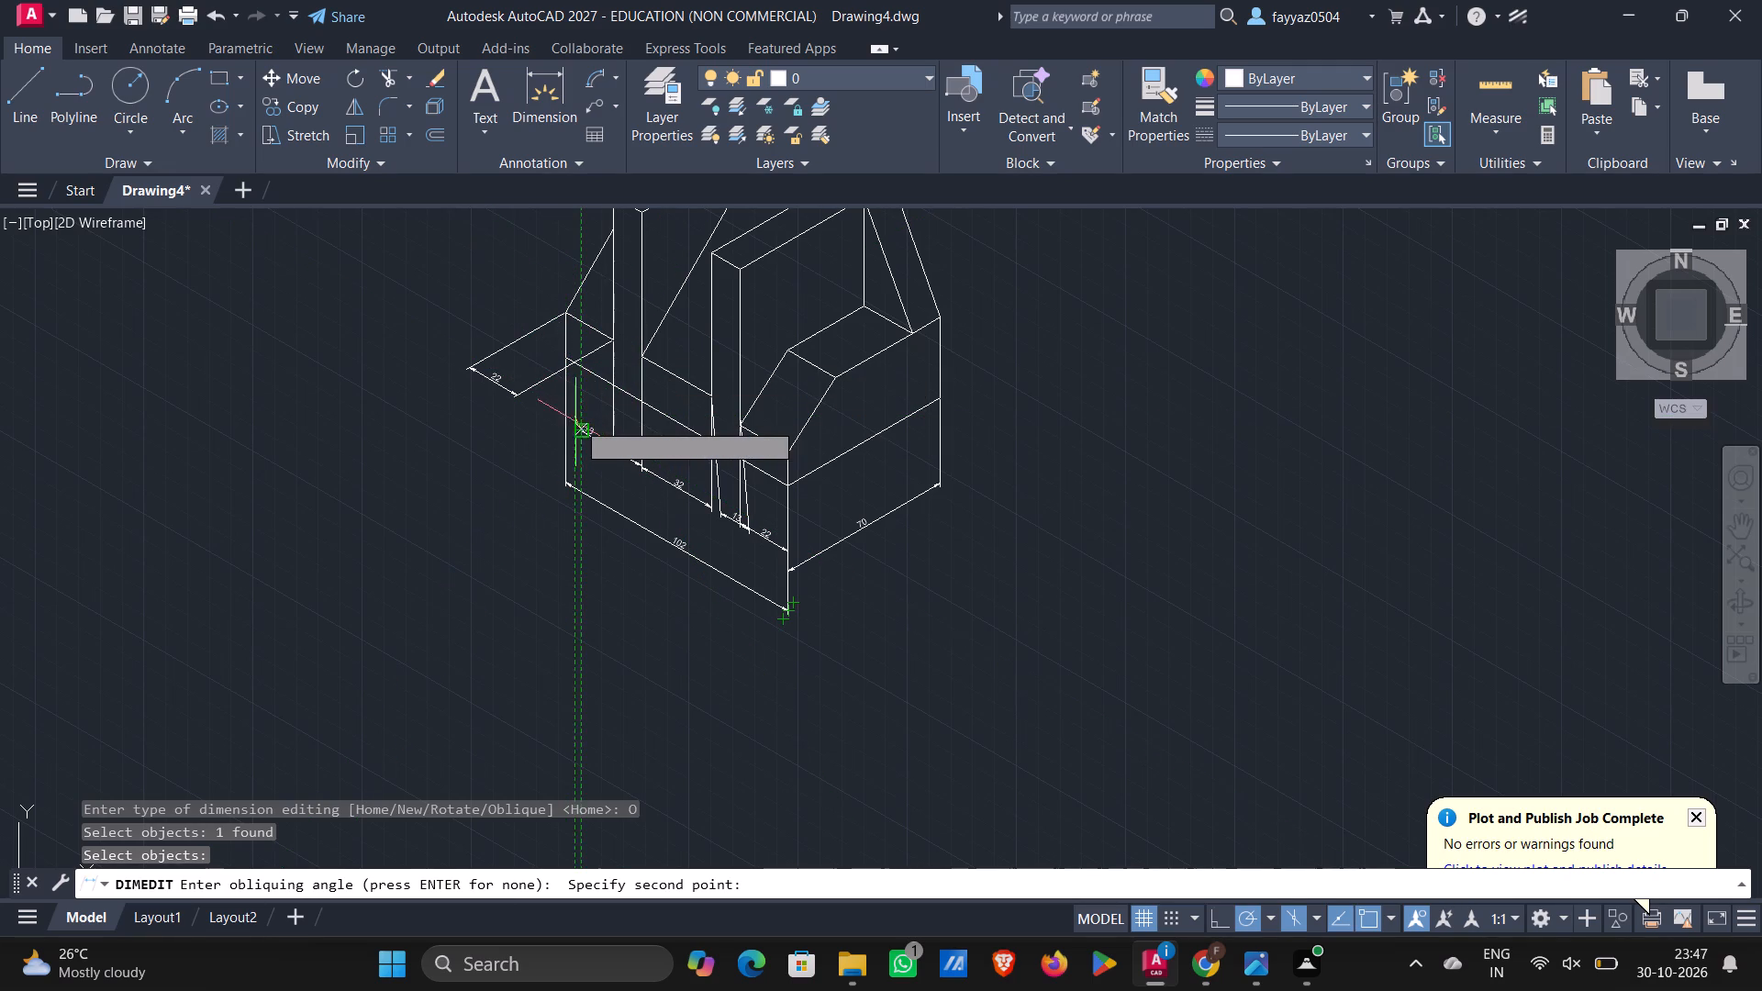
left_click(574, 429)
Delete the two 13 dimensions on either side of the slot's 32 dimension.
scroll(601, 408, "up", 4)
scroll(574, 453, "down", 1)
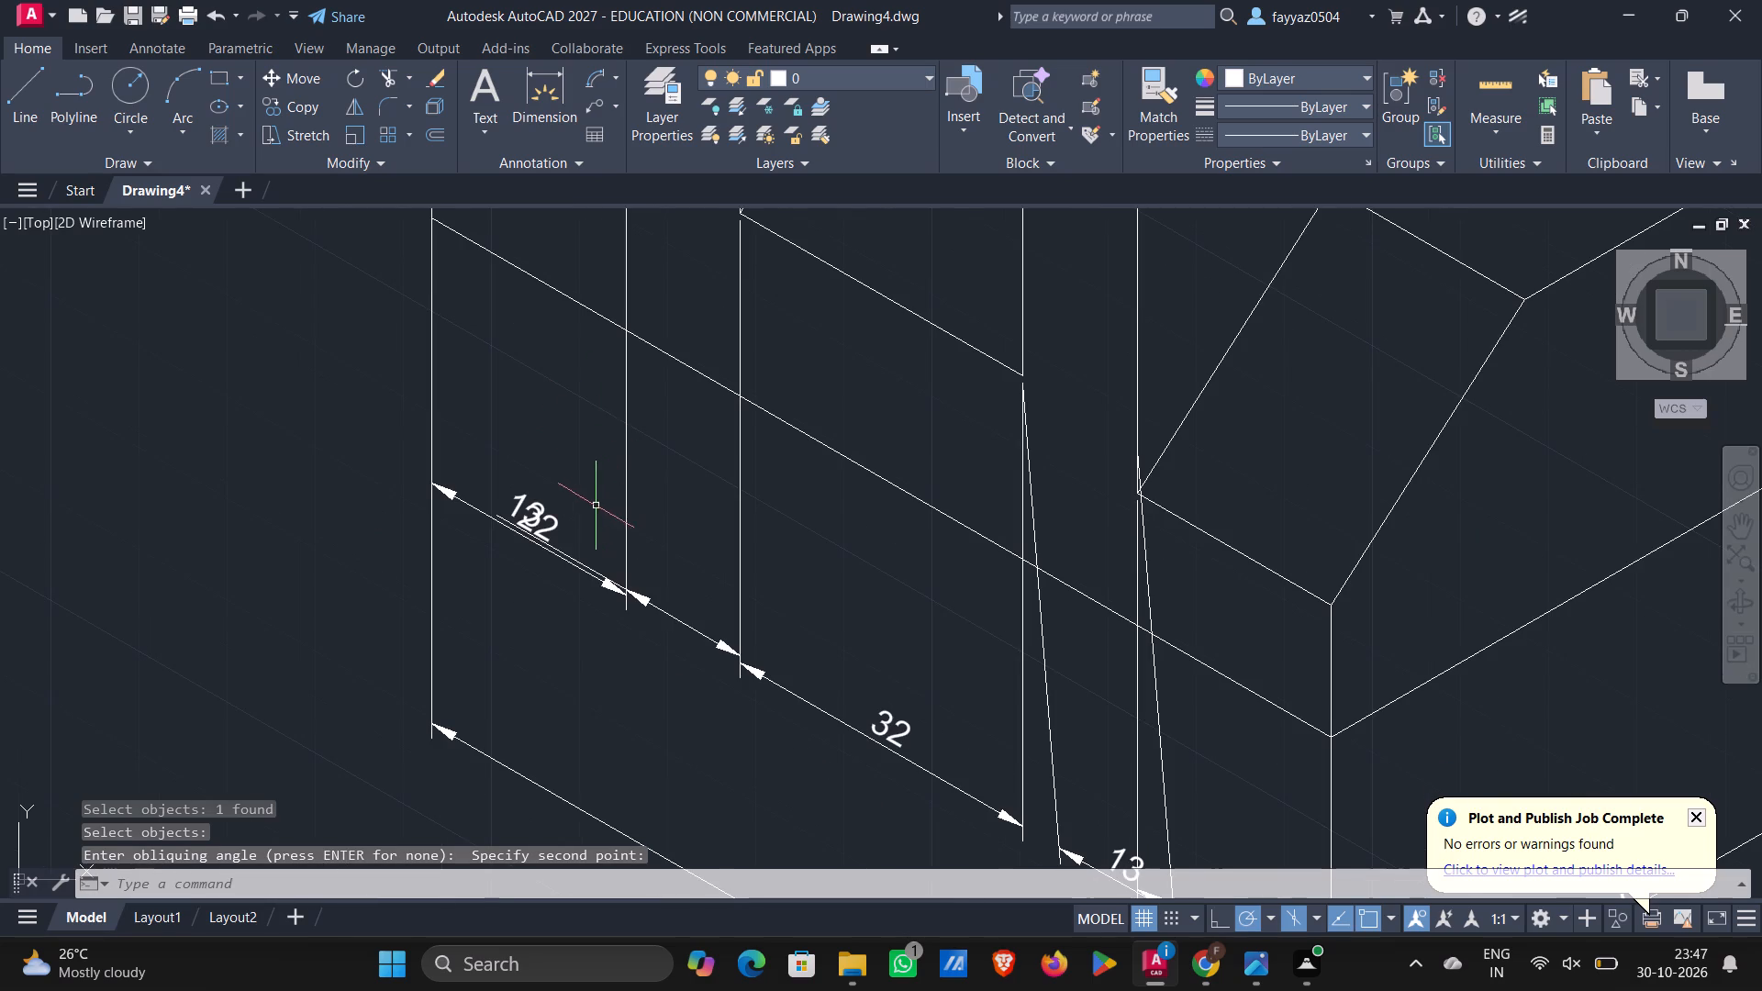
left_click(702, 633)
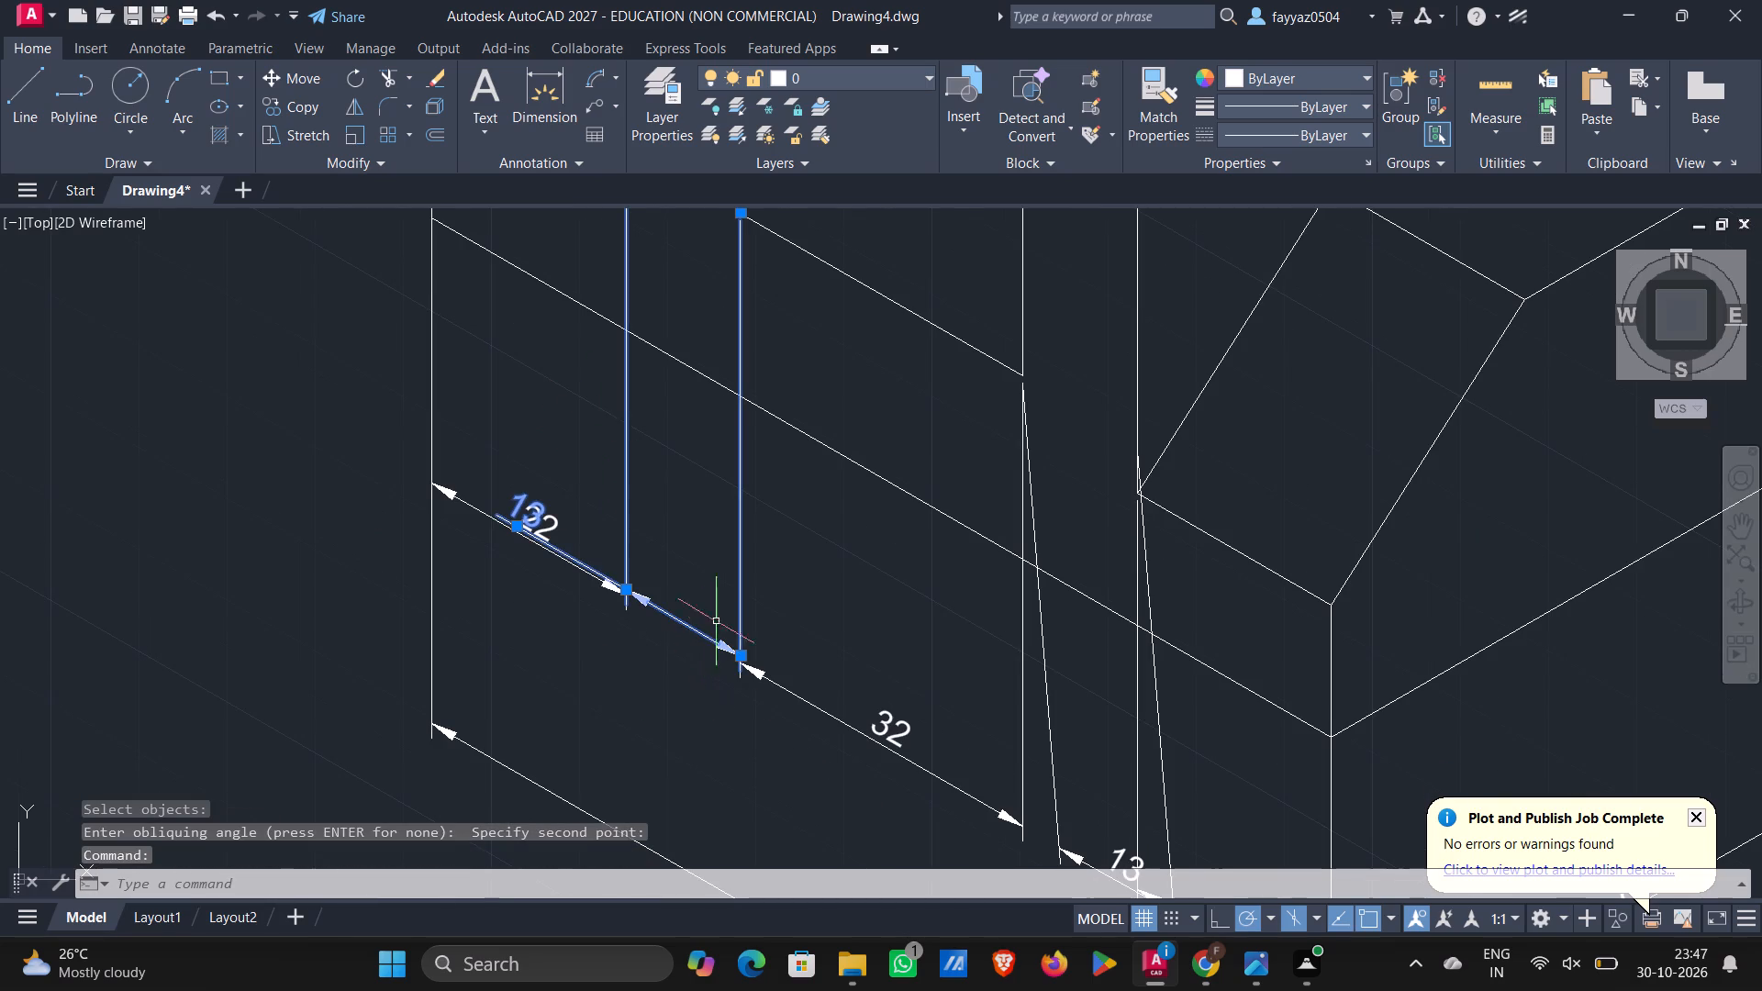
key("Delete")
scroll(569, 414, "down", 3)
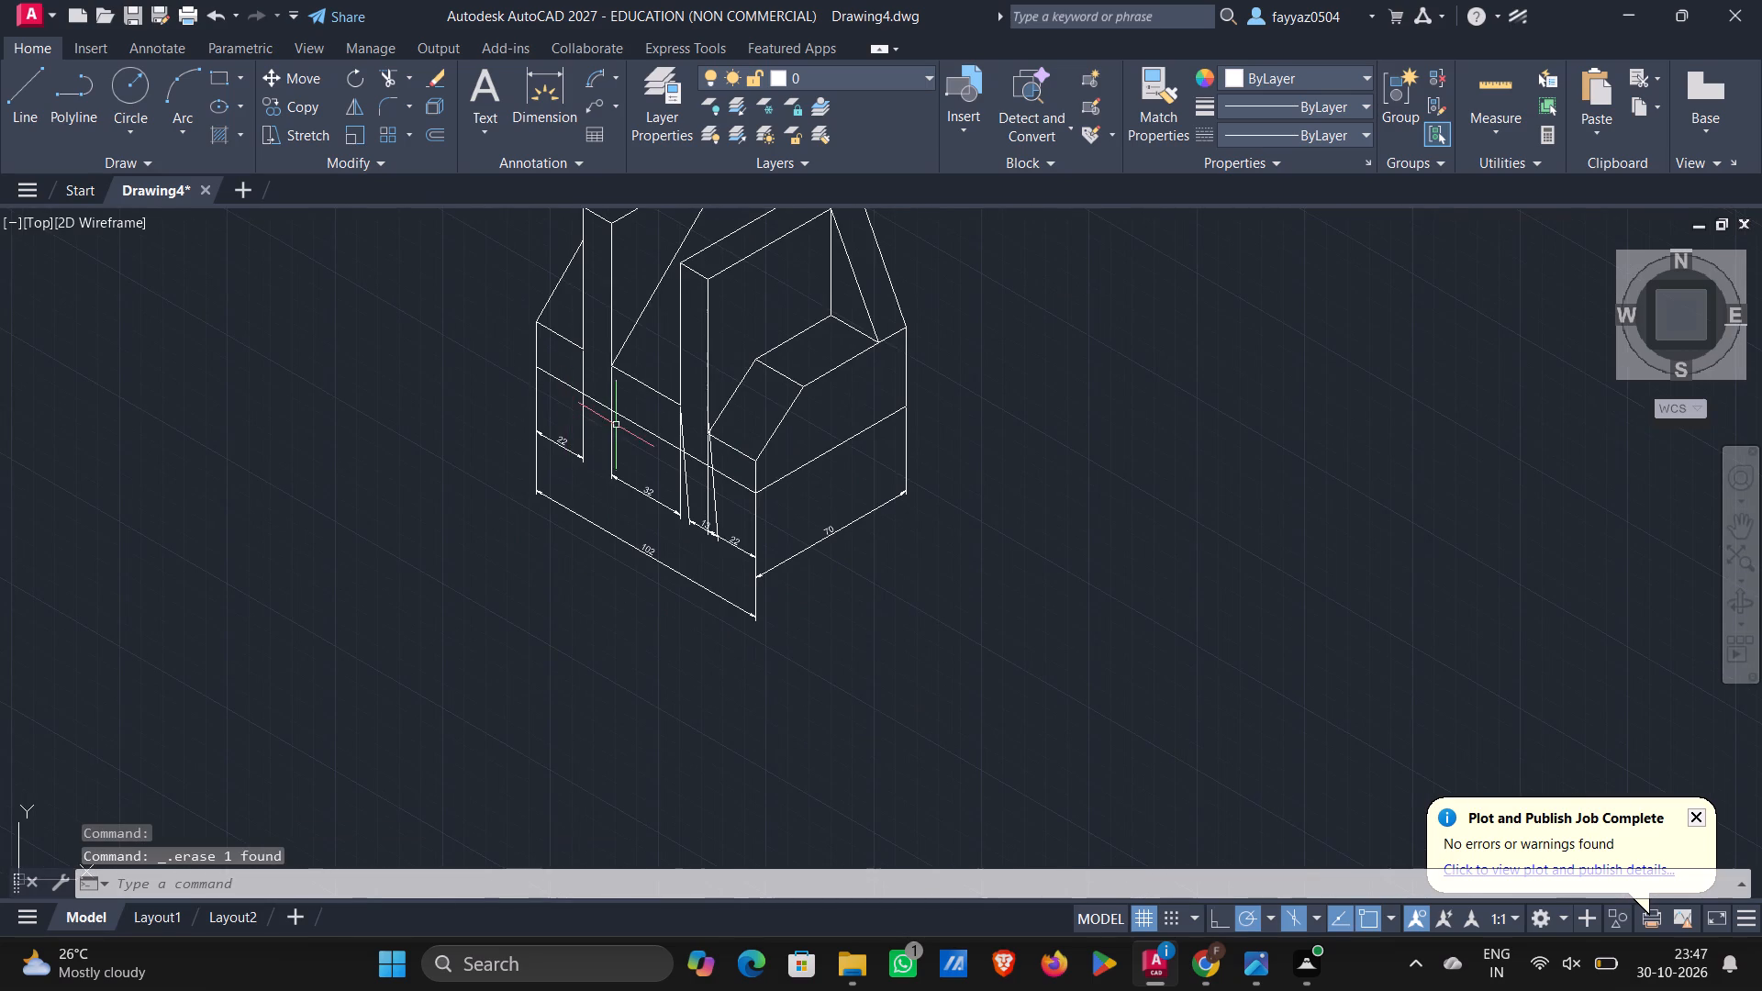
scroll(619, 445, "up", 2)
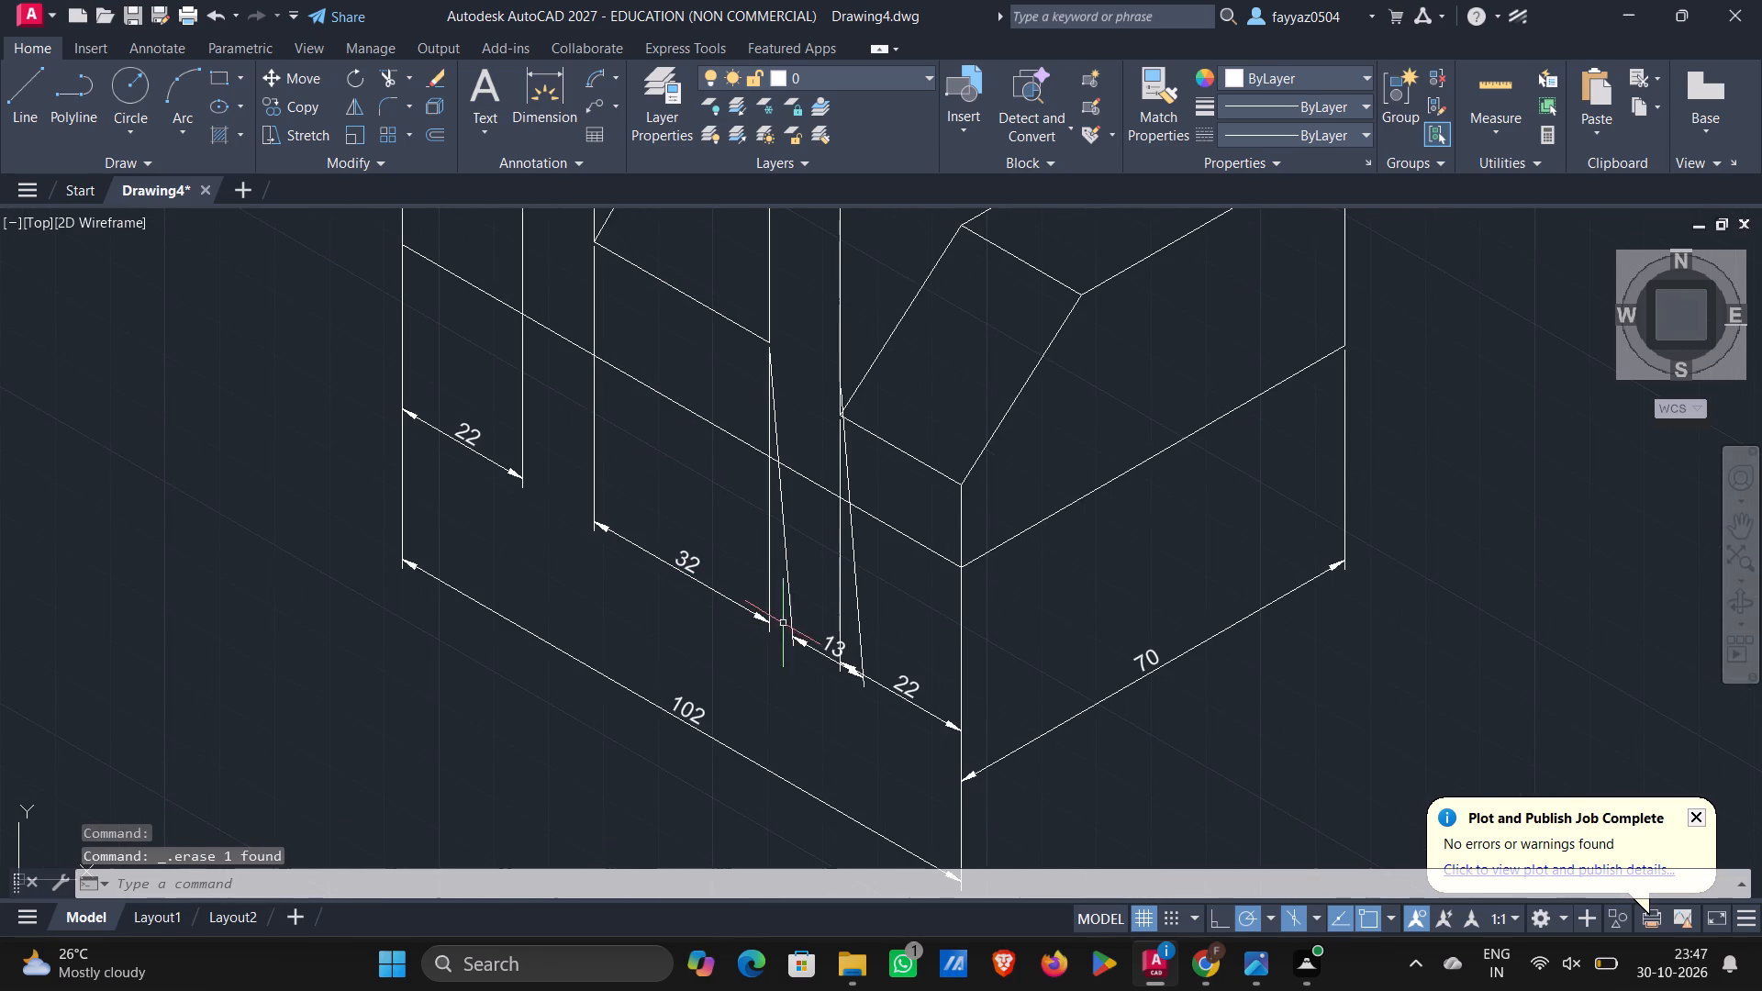
left_click(815, 649)
key("Delete")
Add an aligned dimension for the upright wall's height, from its far top corner down to the base's bottom edge, outside the far end.
scroll(718, 469, "down", 1)
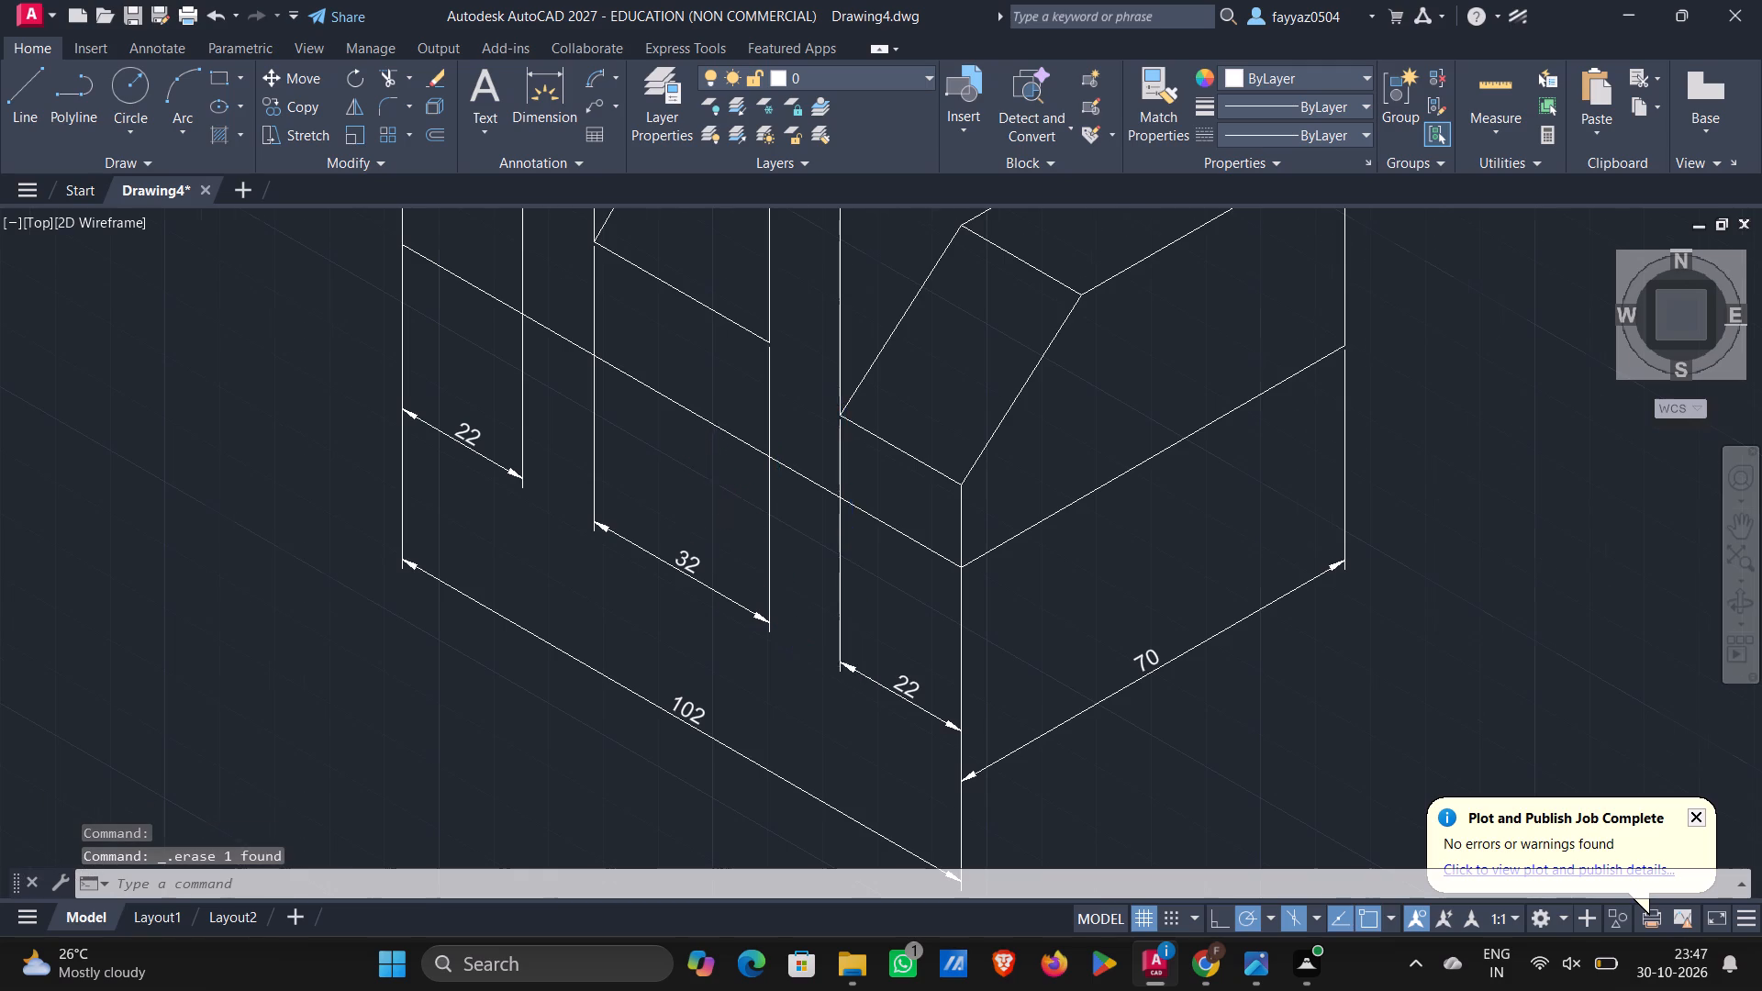
scroll(718, 469, "down", 1)
middle_click_drag(718, 469, 615, 547)
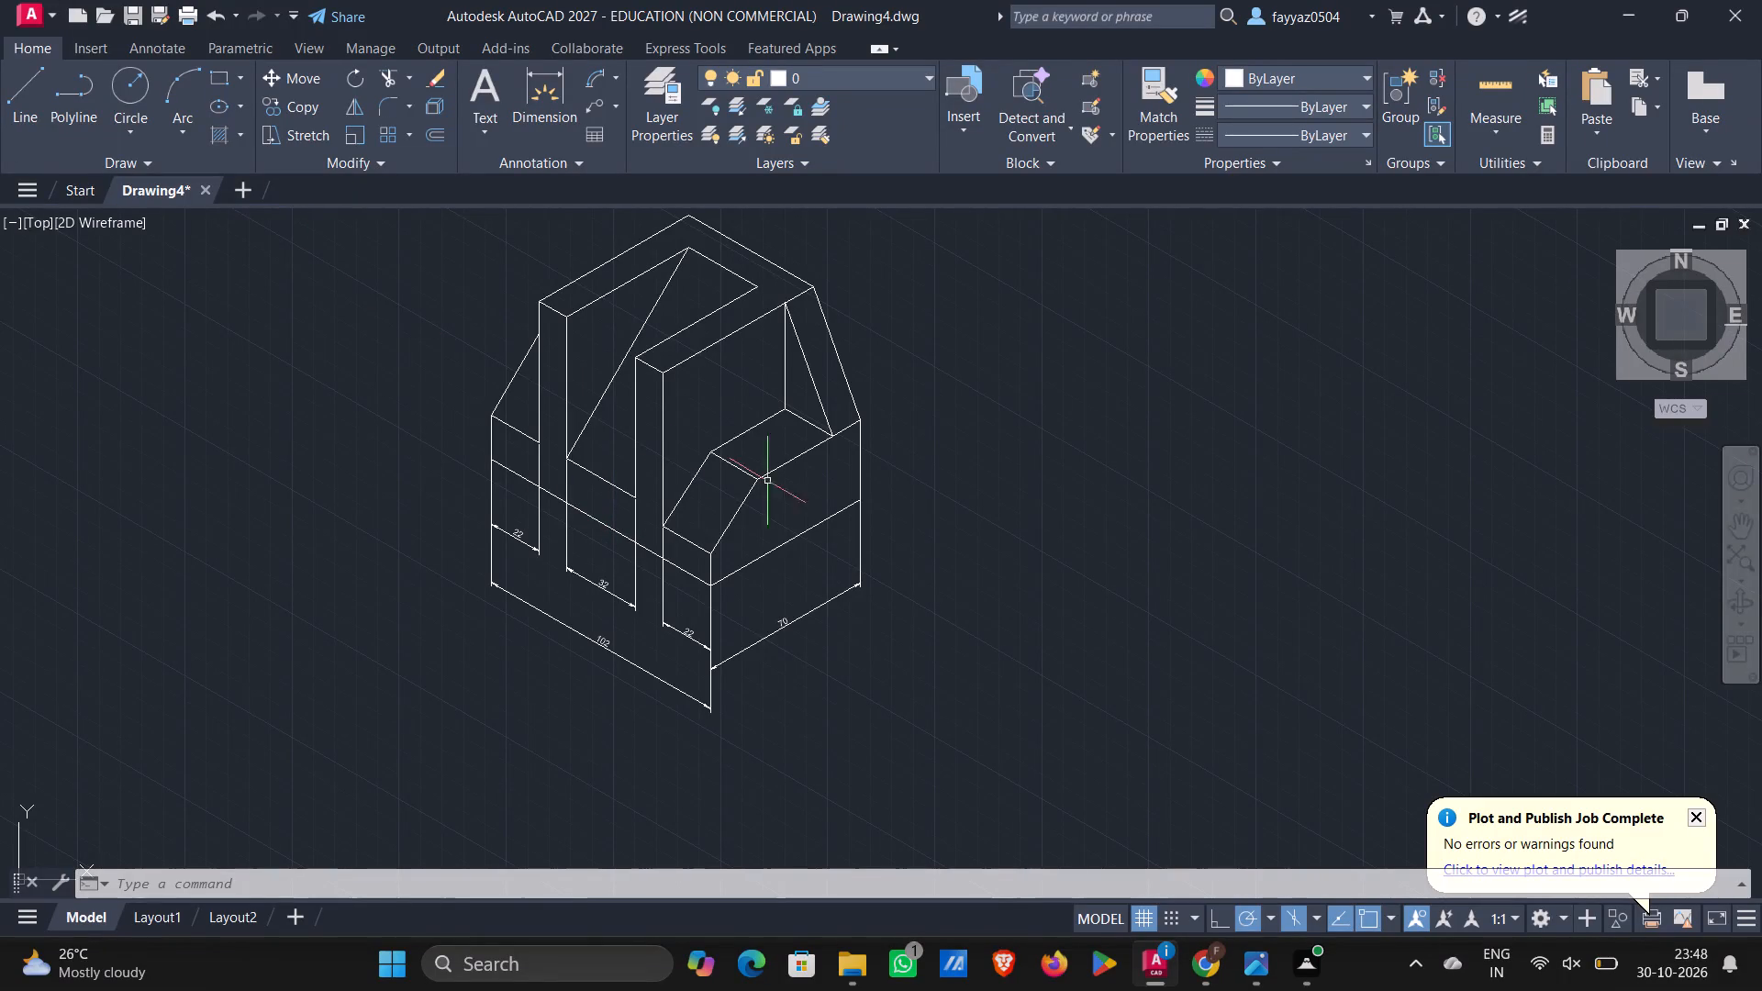
type("da")
key("l")
key("Return")
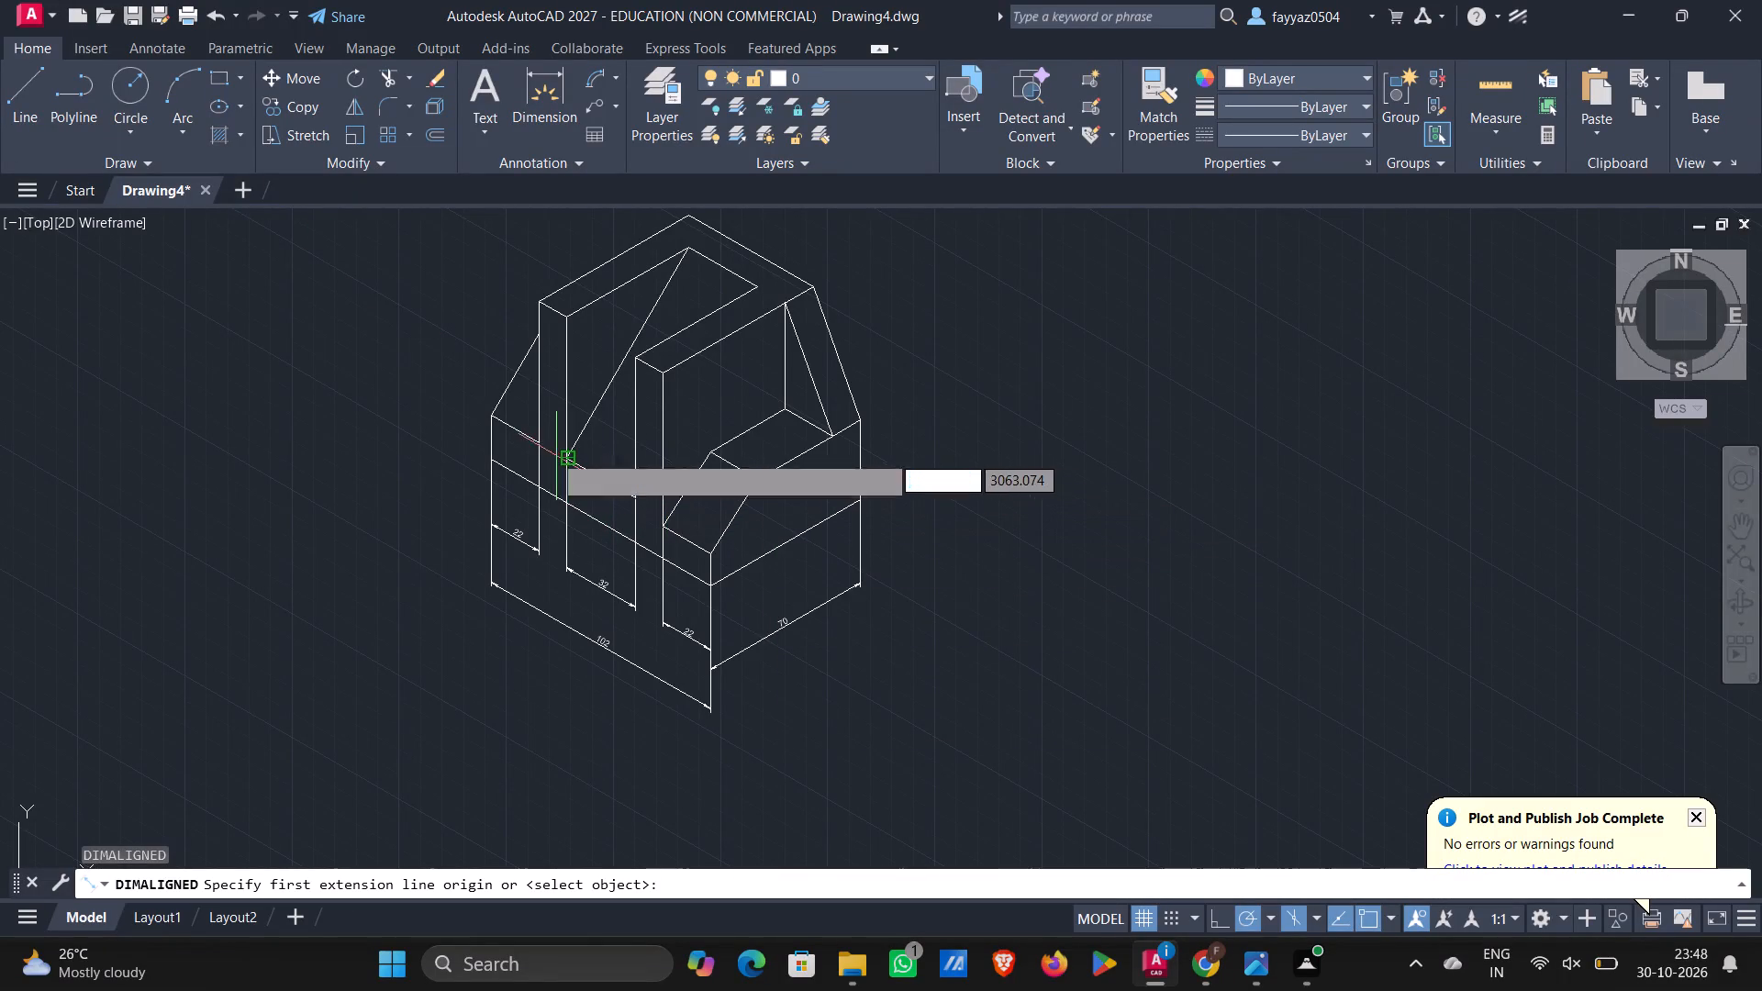
left_click(538, 295)
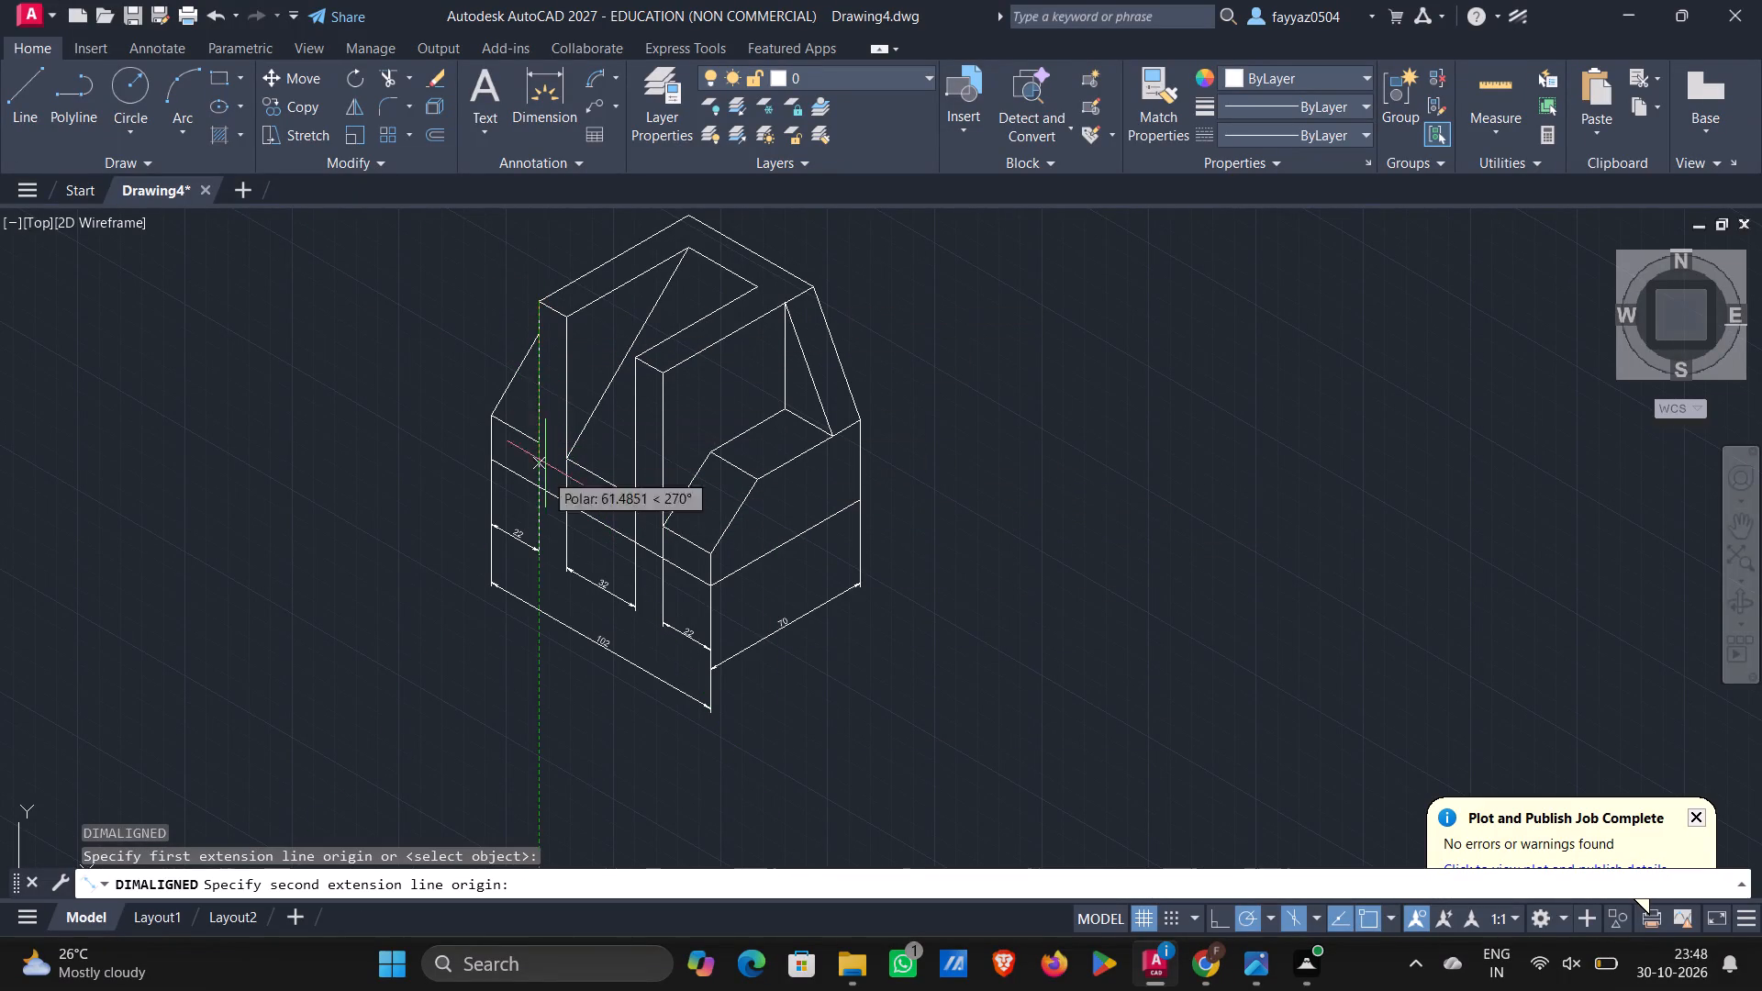
left_click(540, 484)
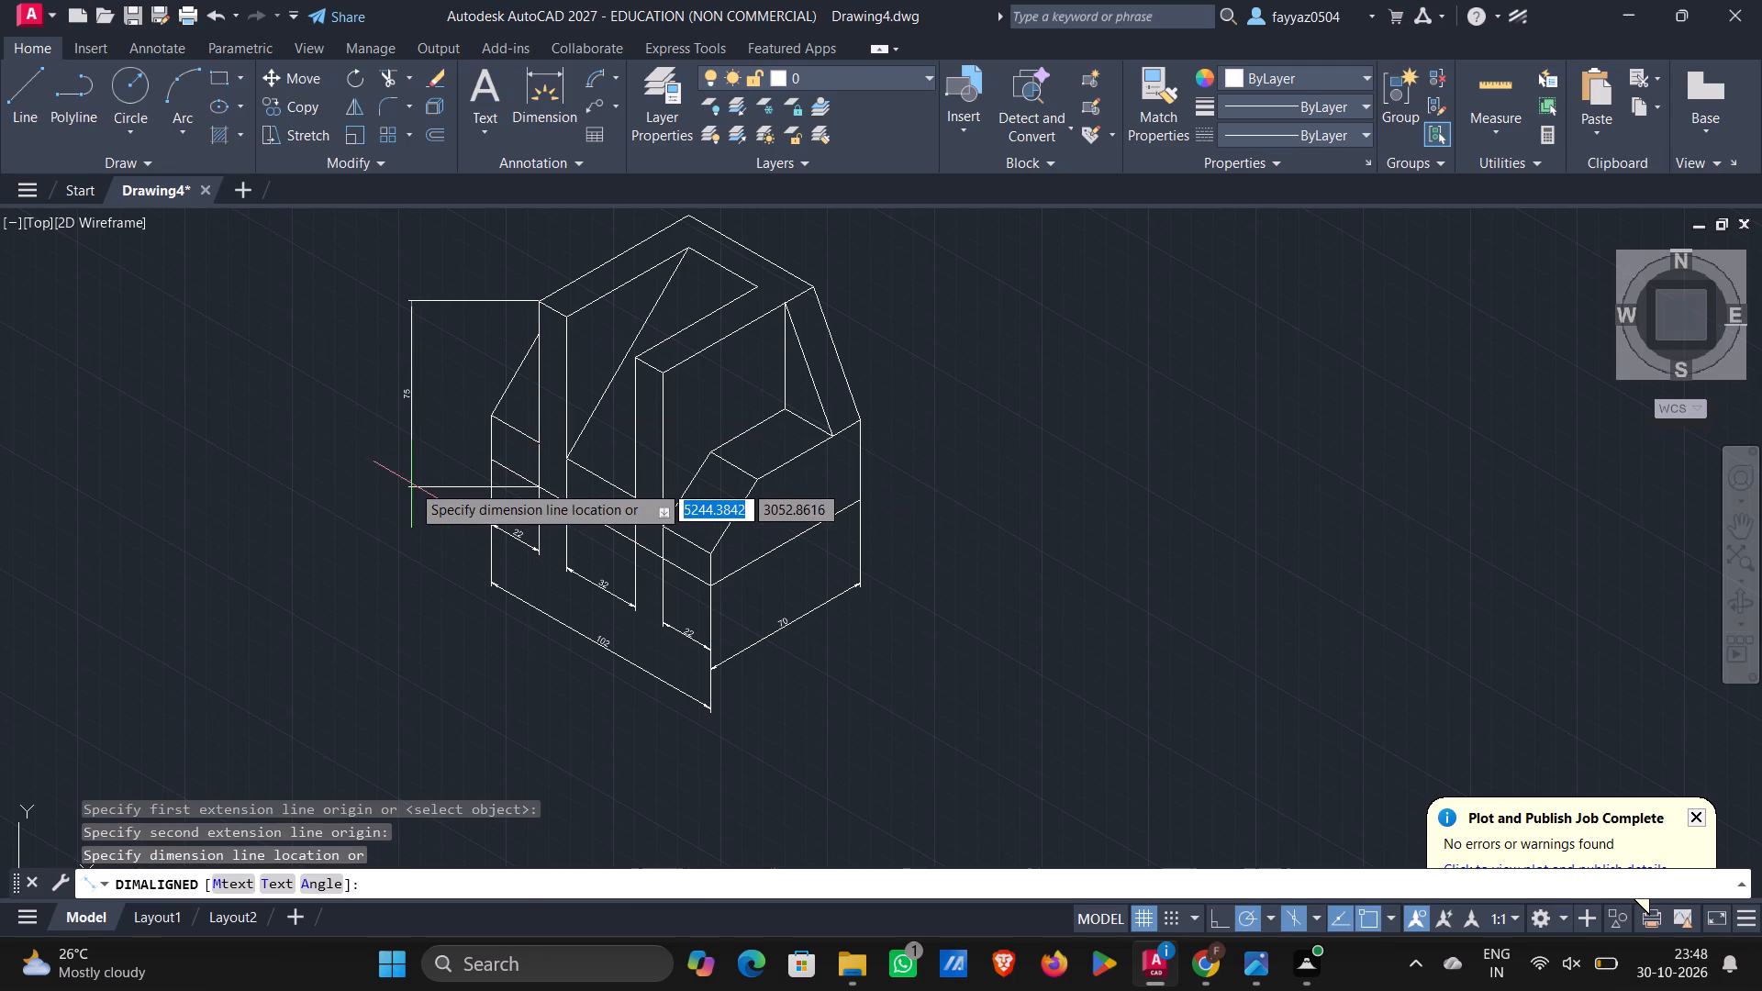
left_click(383, 491)
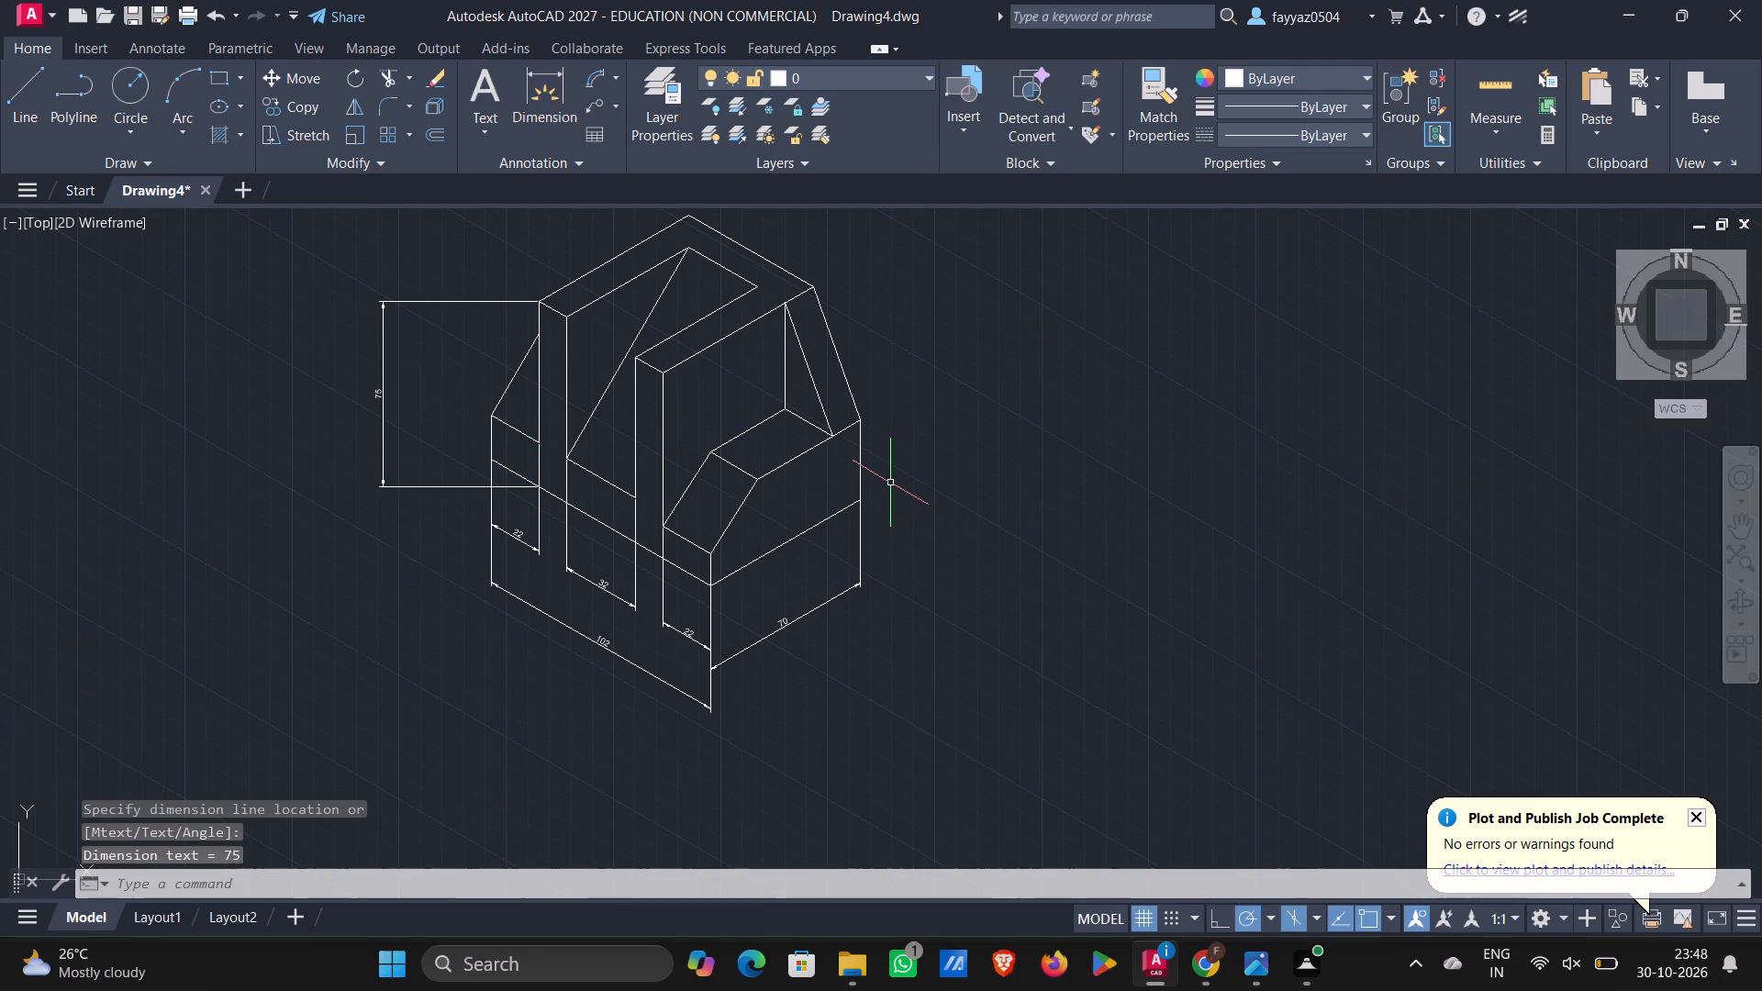
Add an aligned dimension across the slot's closed end at the top of the upright wall, placed above the part.
middle_click_drag(832, 471, 708, 478)
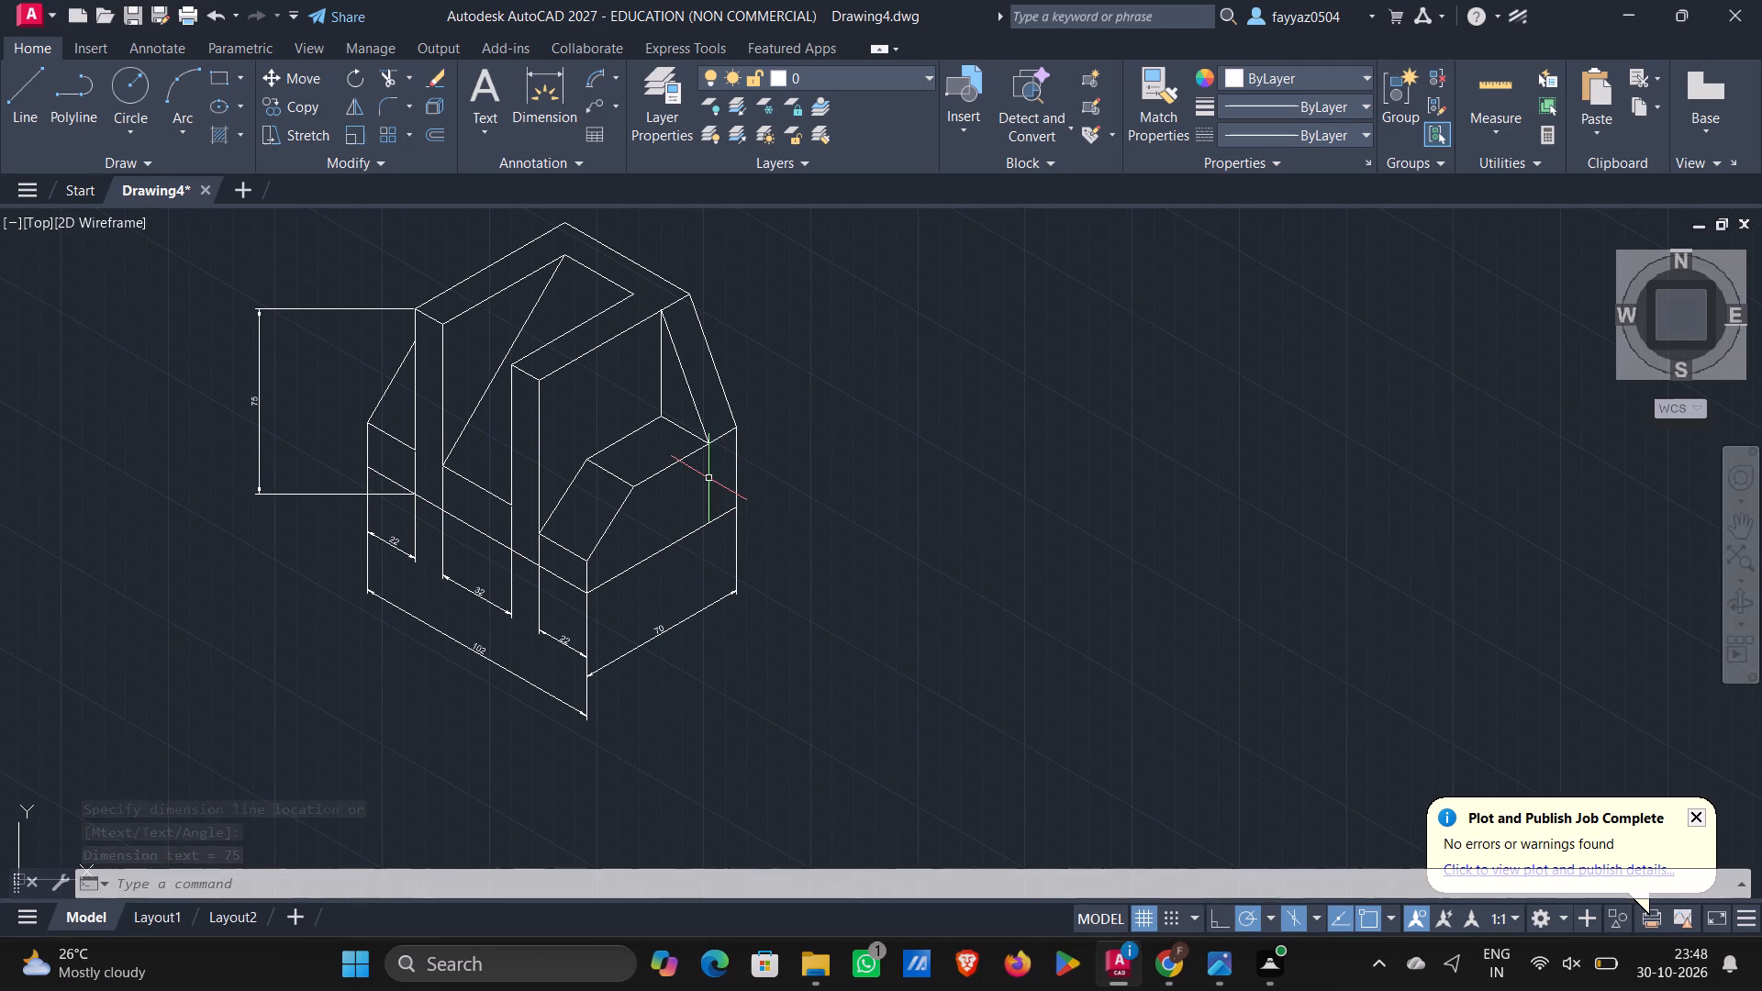
type("dal")
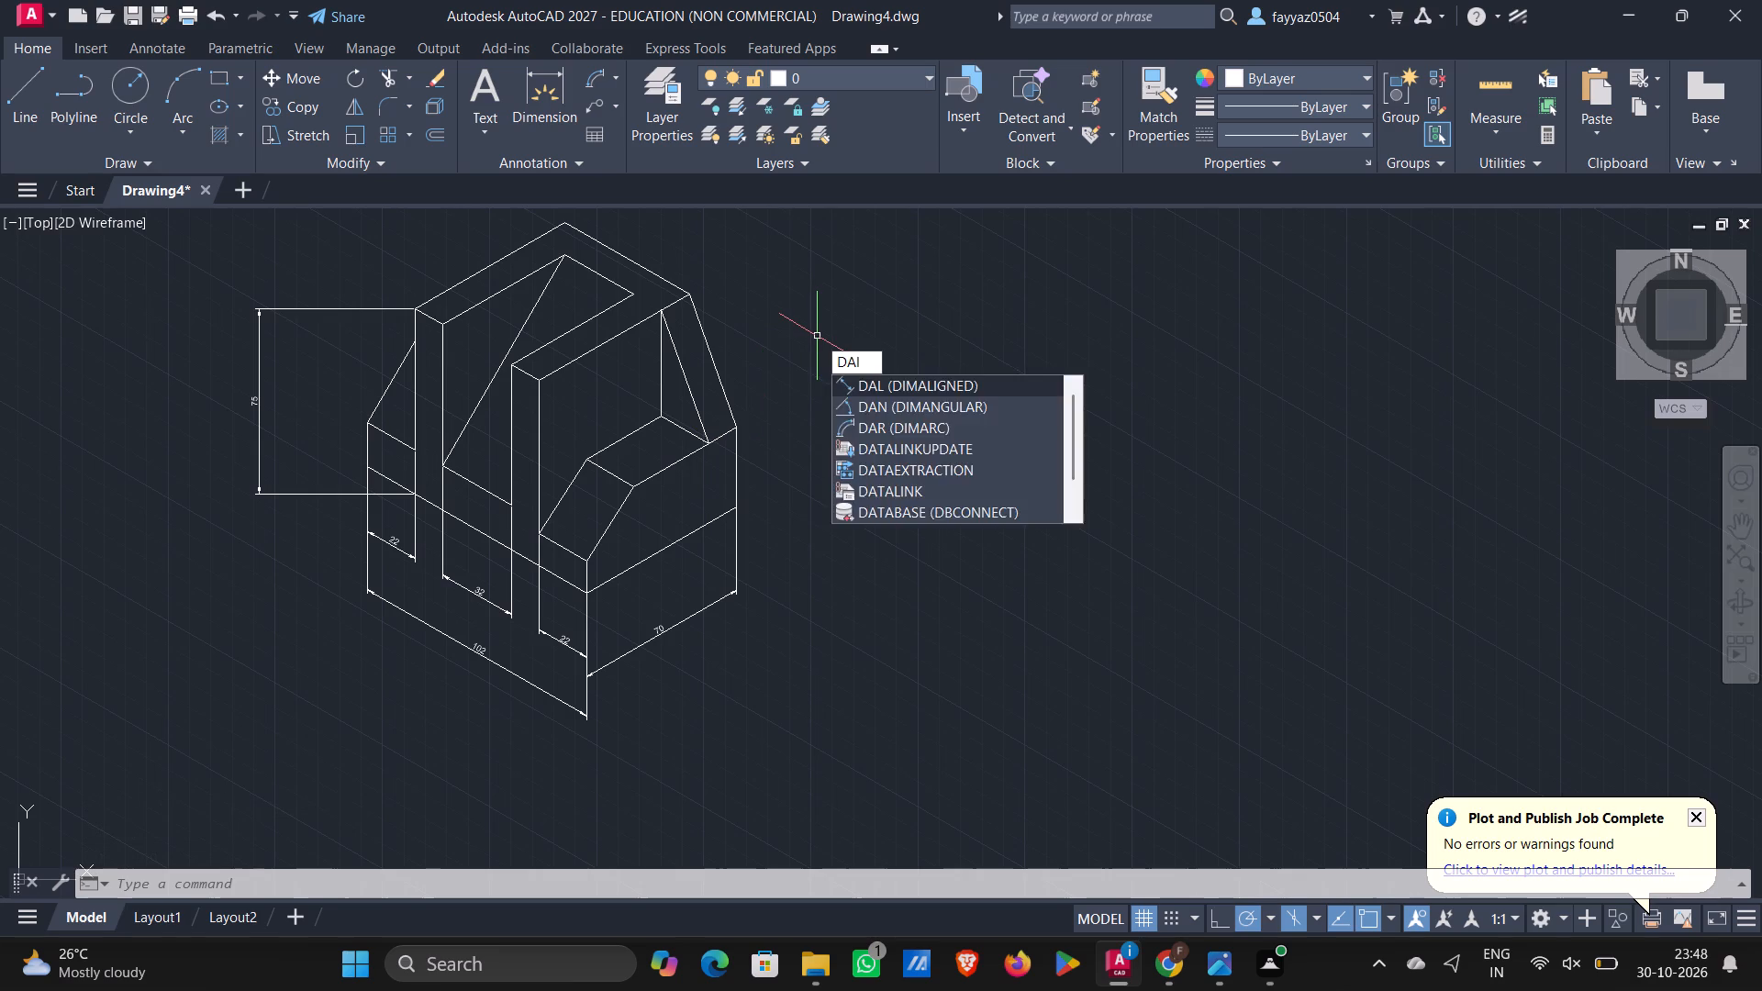
key("Return")
left_click(561, 259)
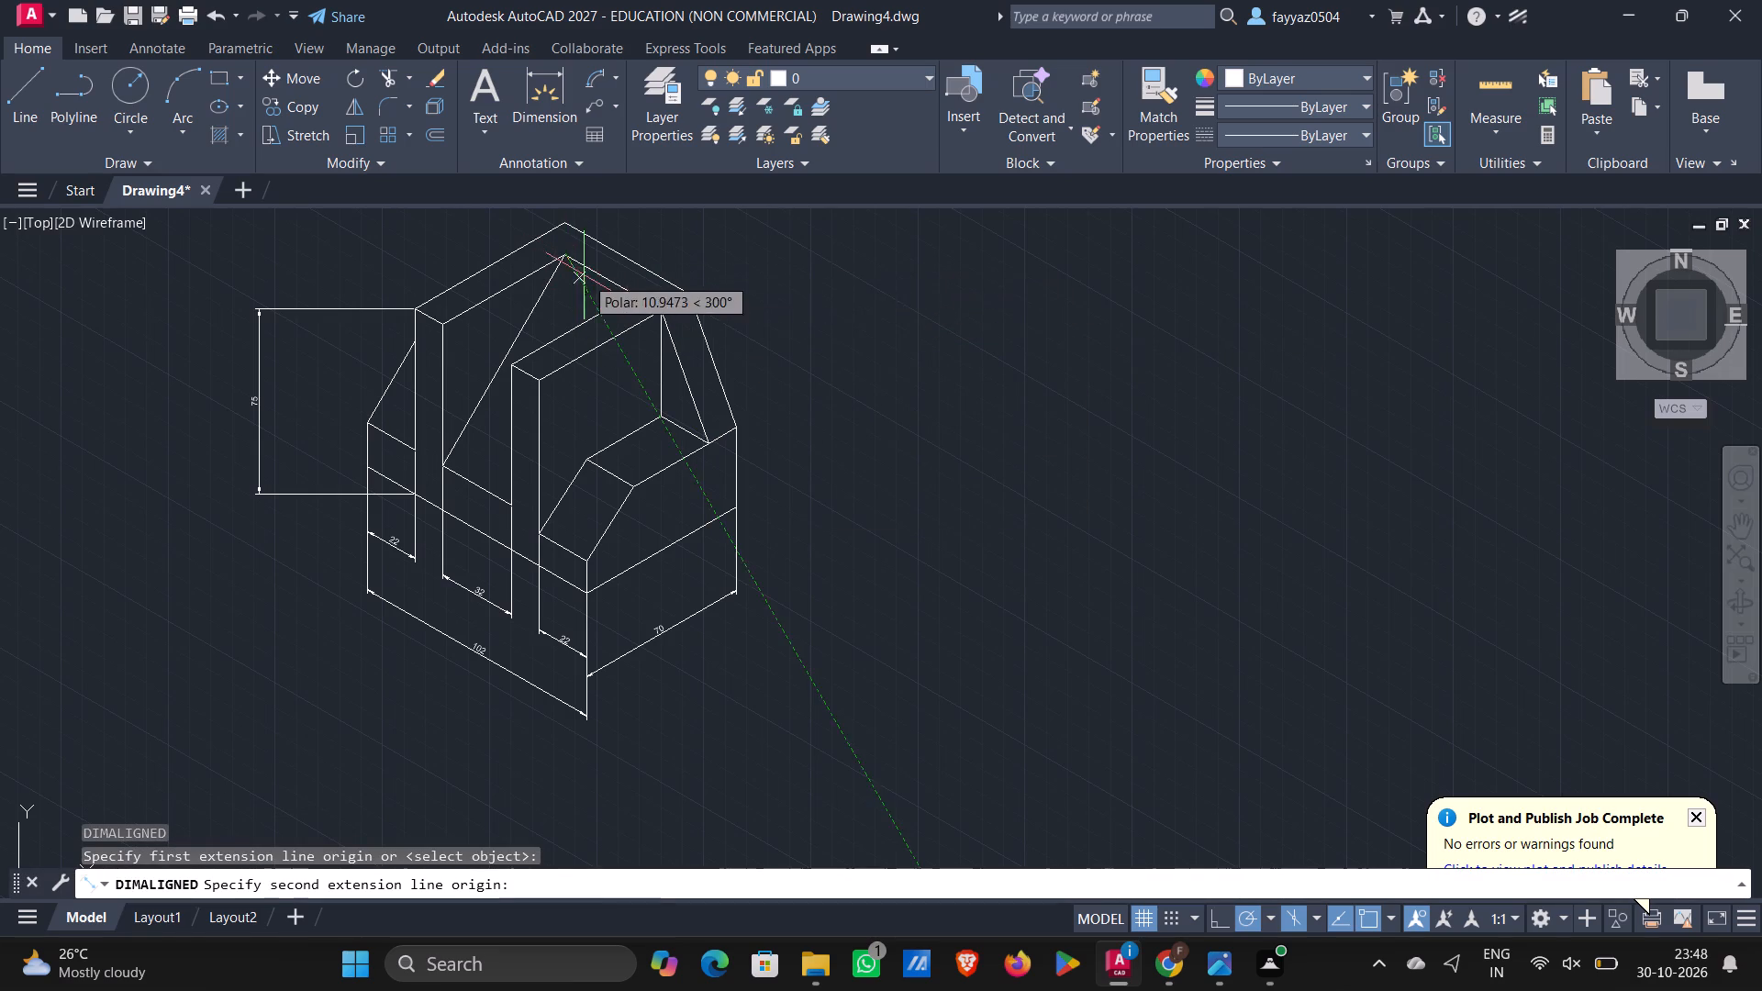
left_click(624, 288)
left_click(729, 253)
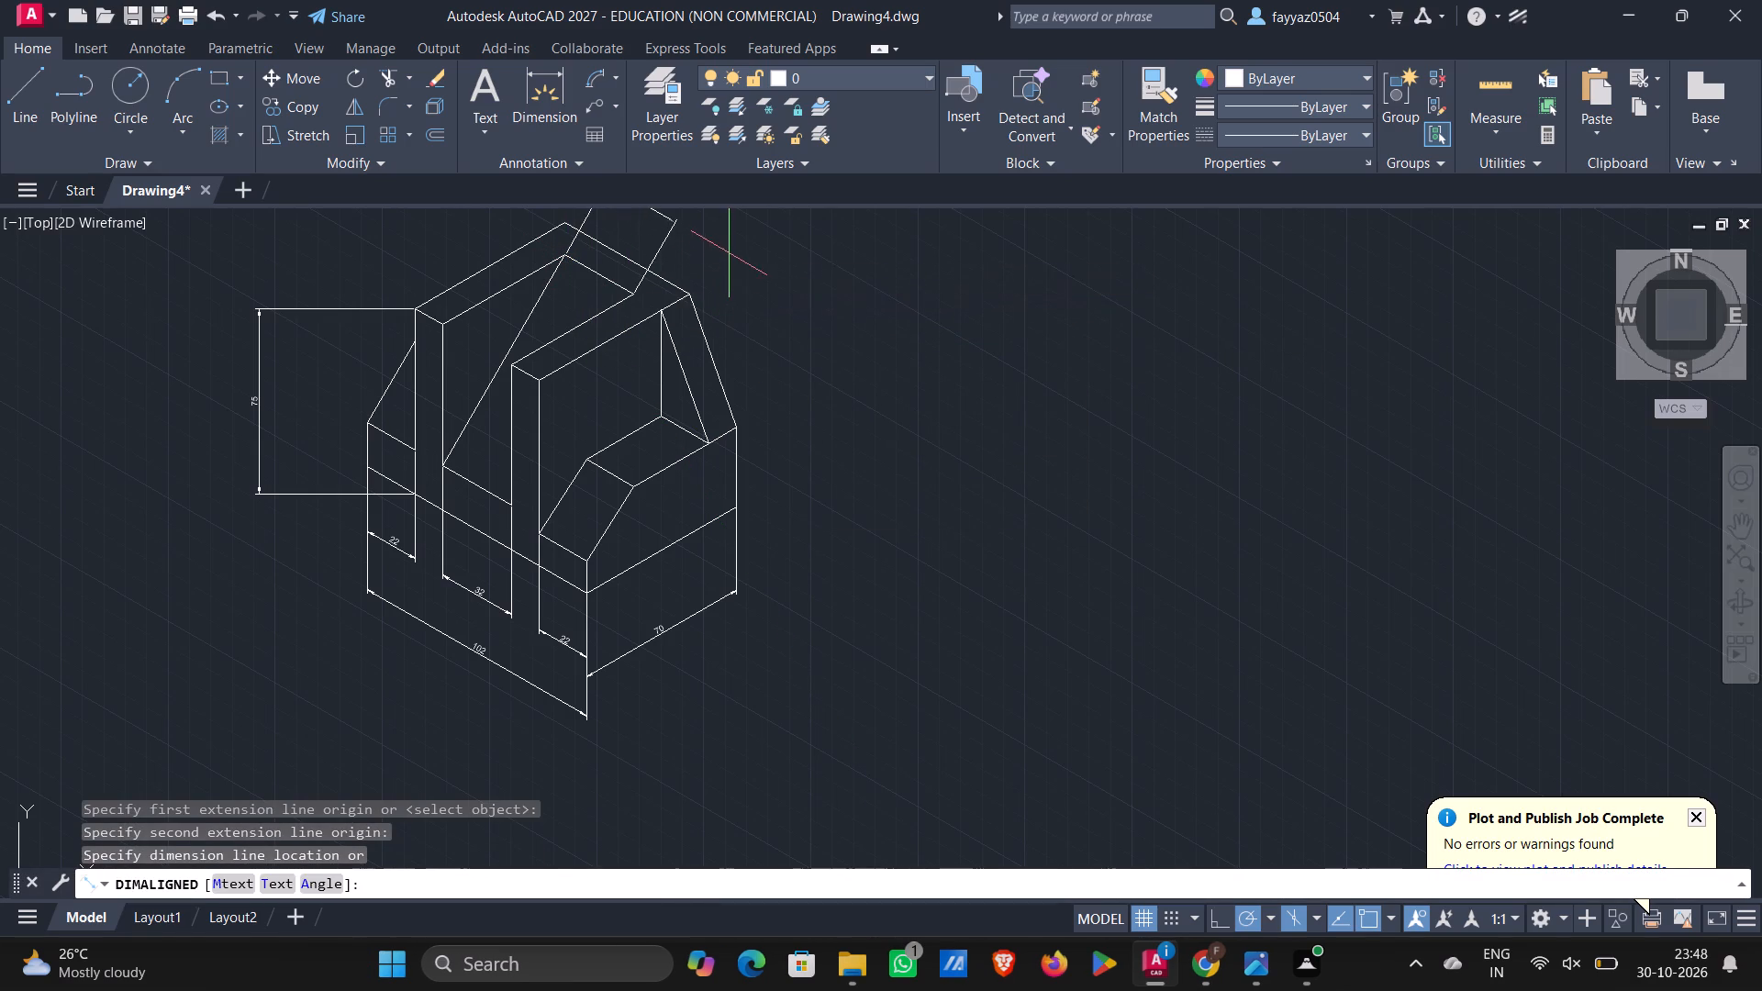
Add an aligned dimension along the upright wall's outer top back edge, placed beyond the slot width dimension.
middle_click_drag(720, 296, 722, 444)
key("d")
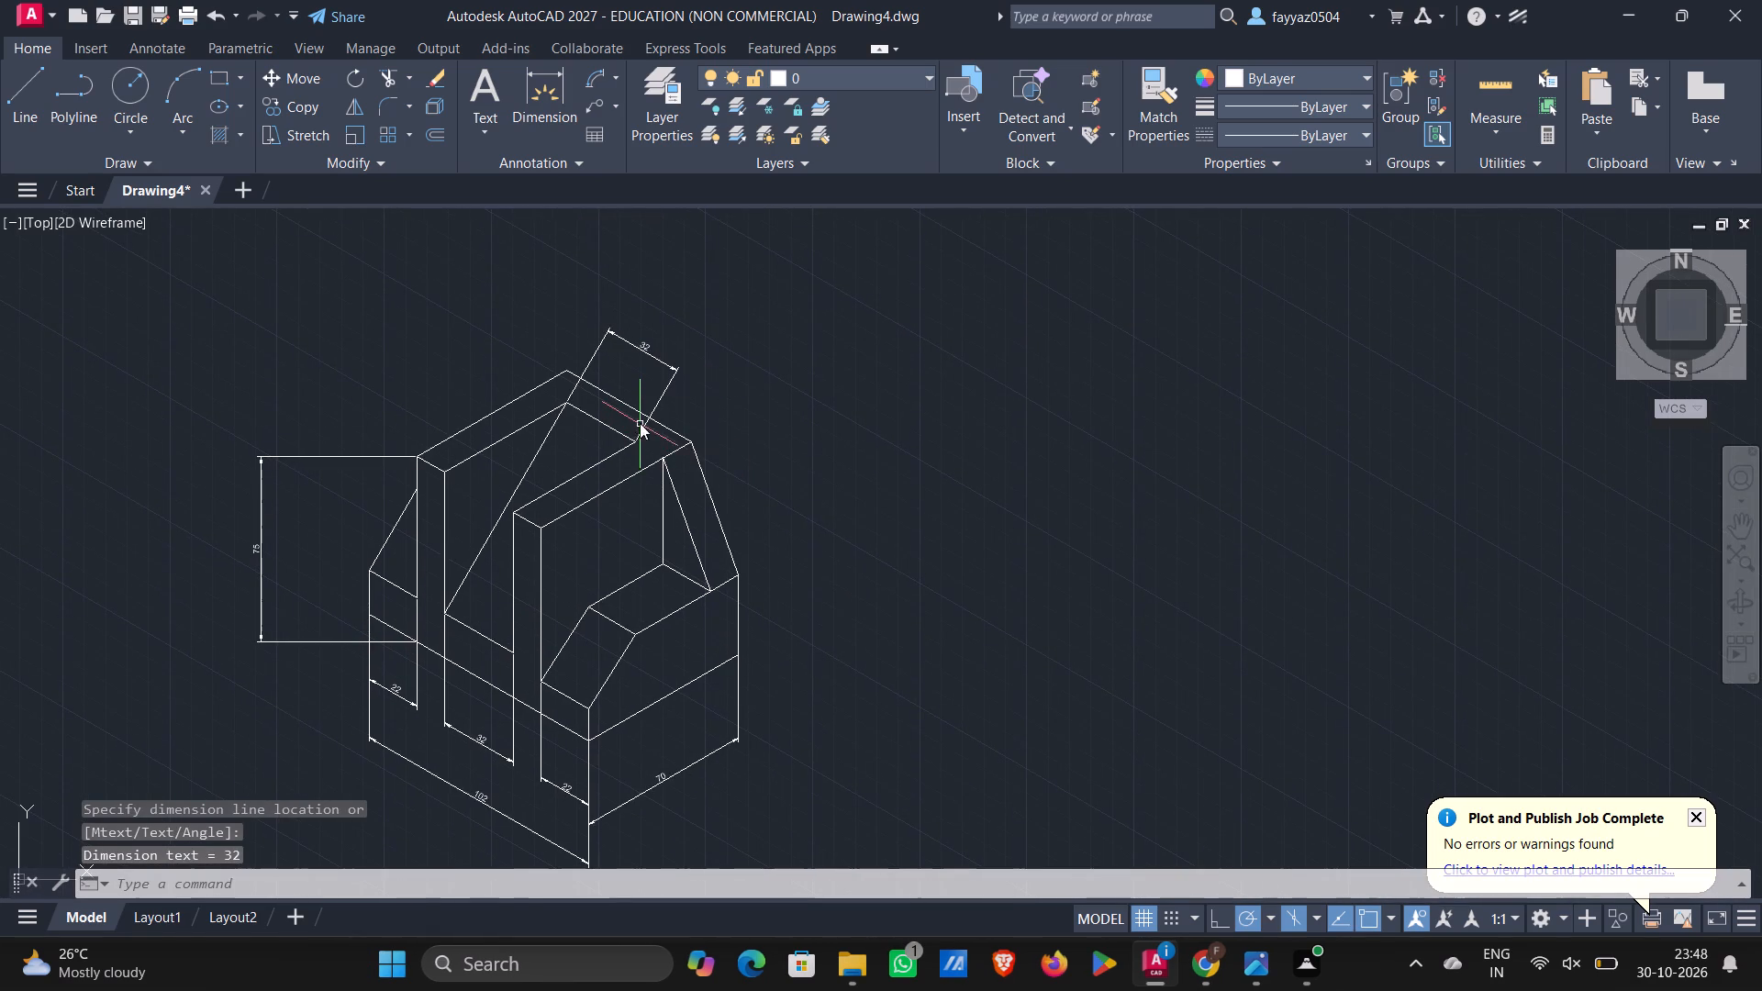
key("a")
key("l")
key("Return")
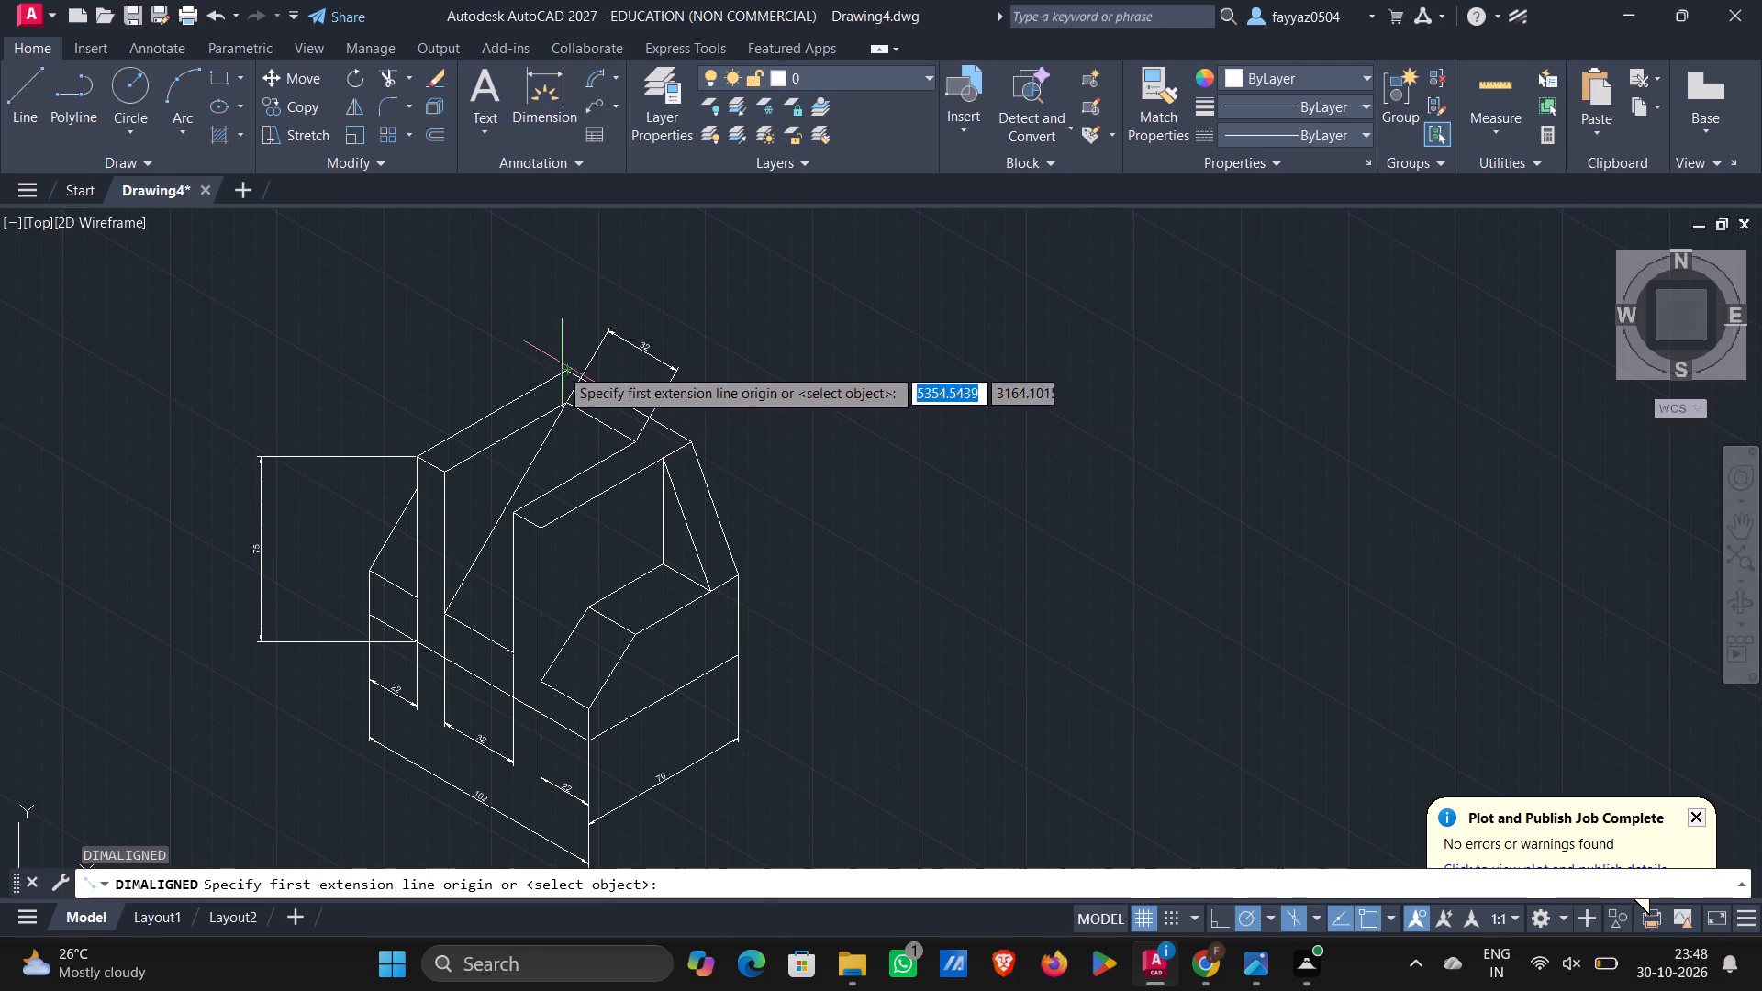
left_click(560, 367)
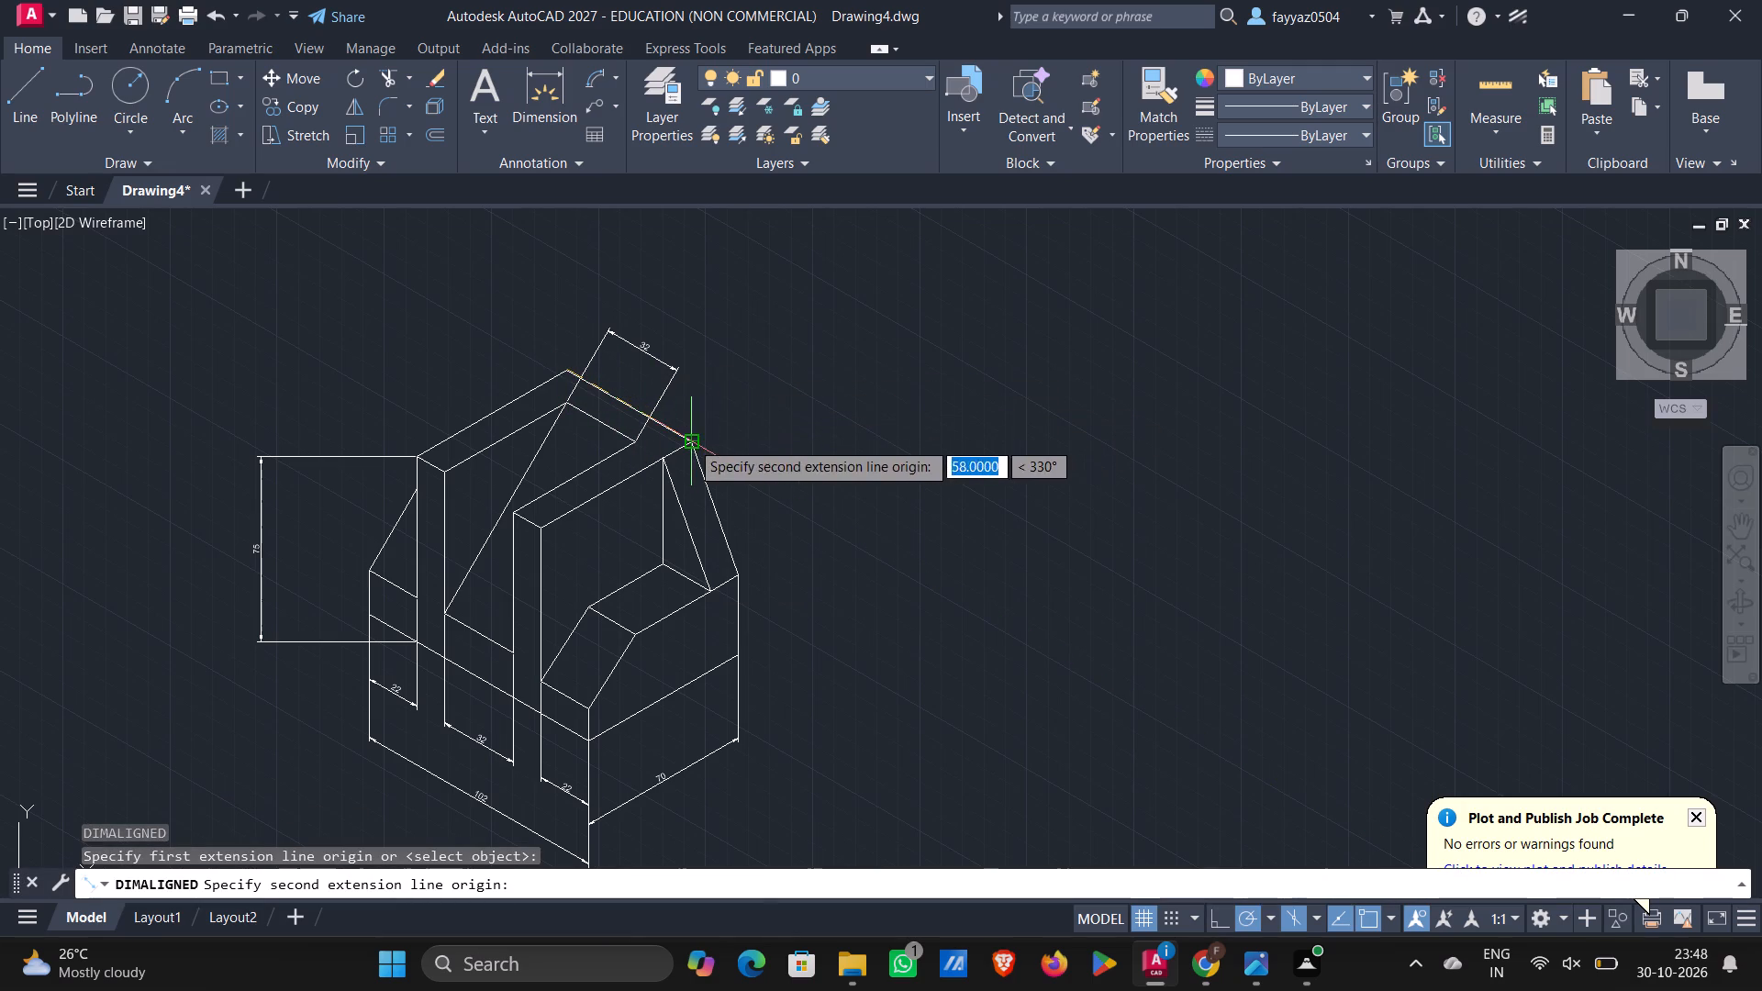
left_click(690, 440)
left_click(759, 351)
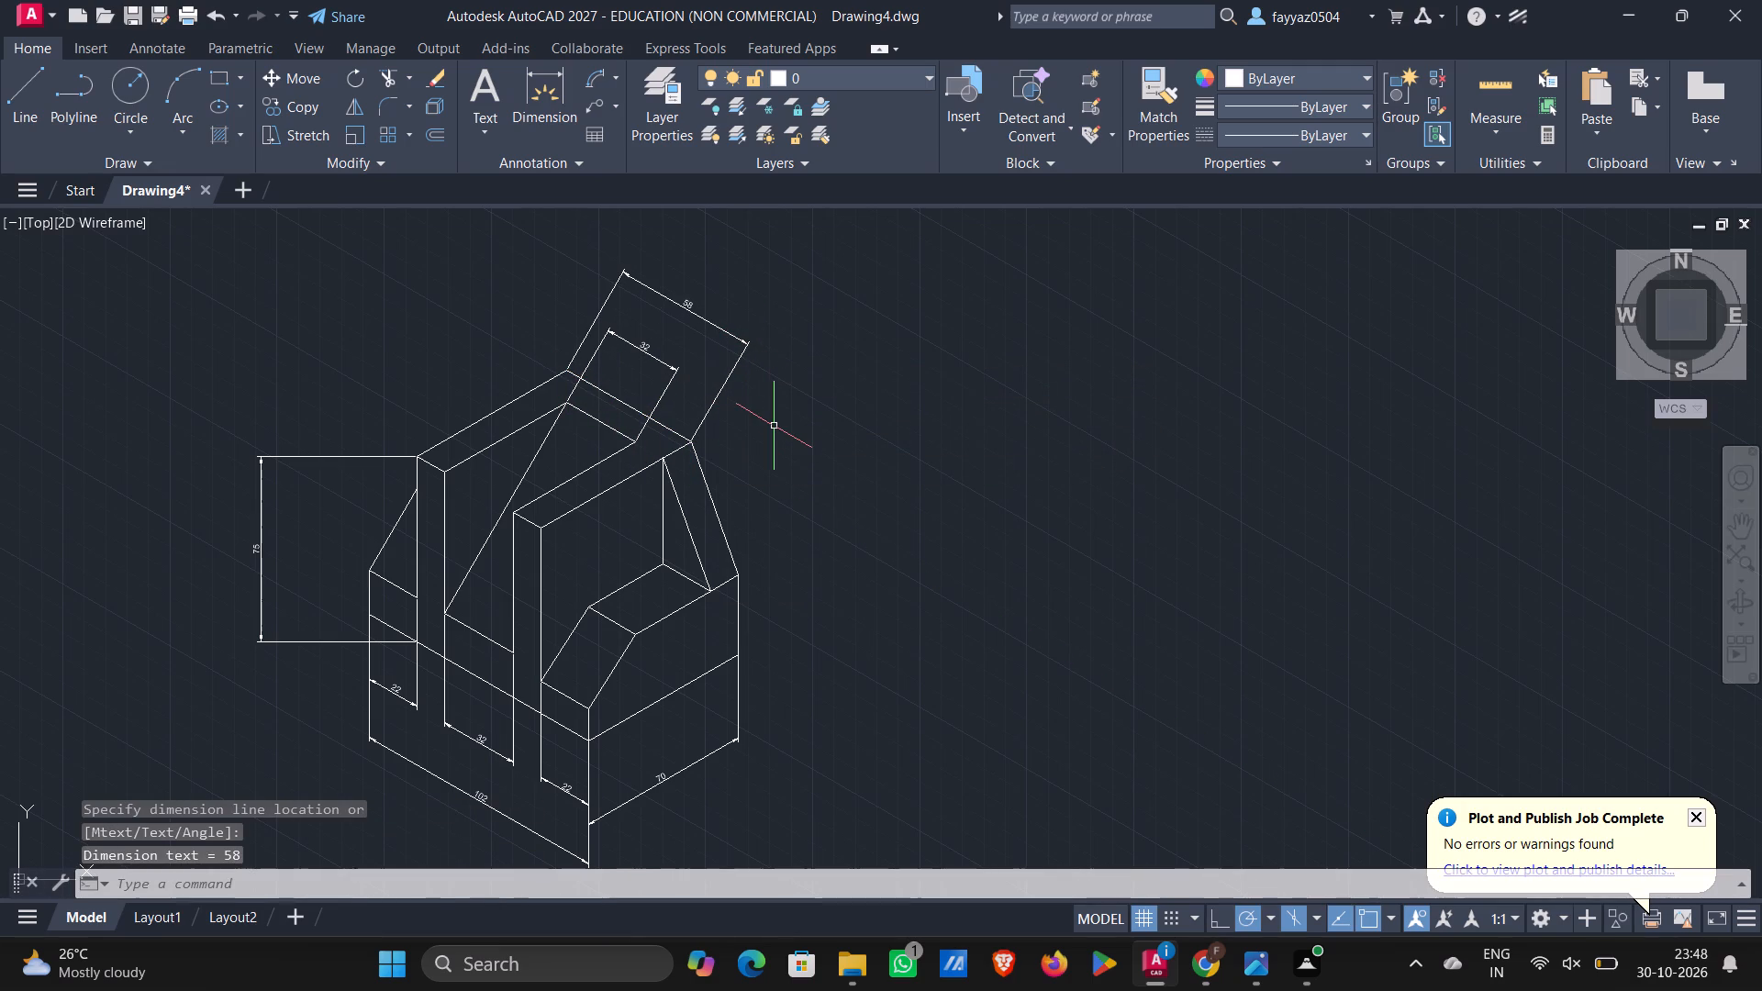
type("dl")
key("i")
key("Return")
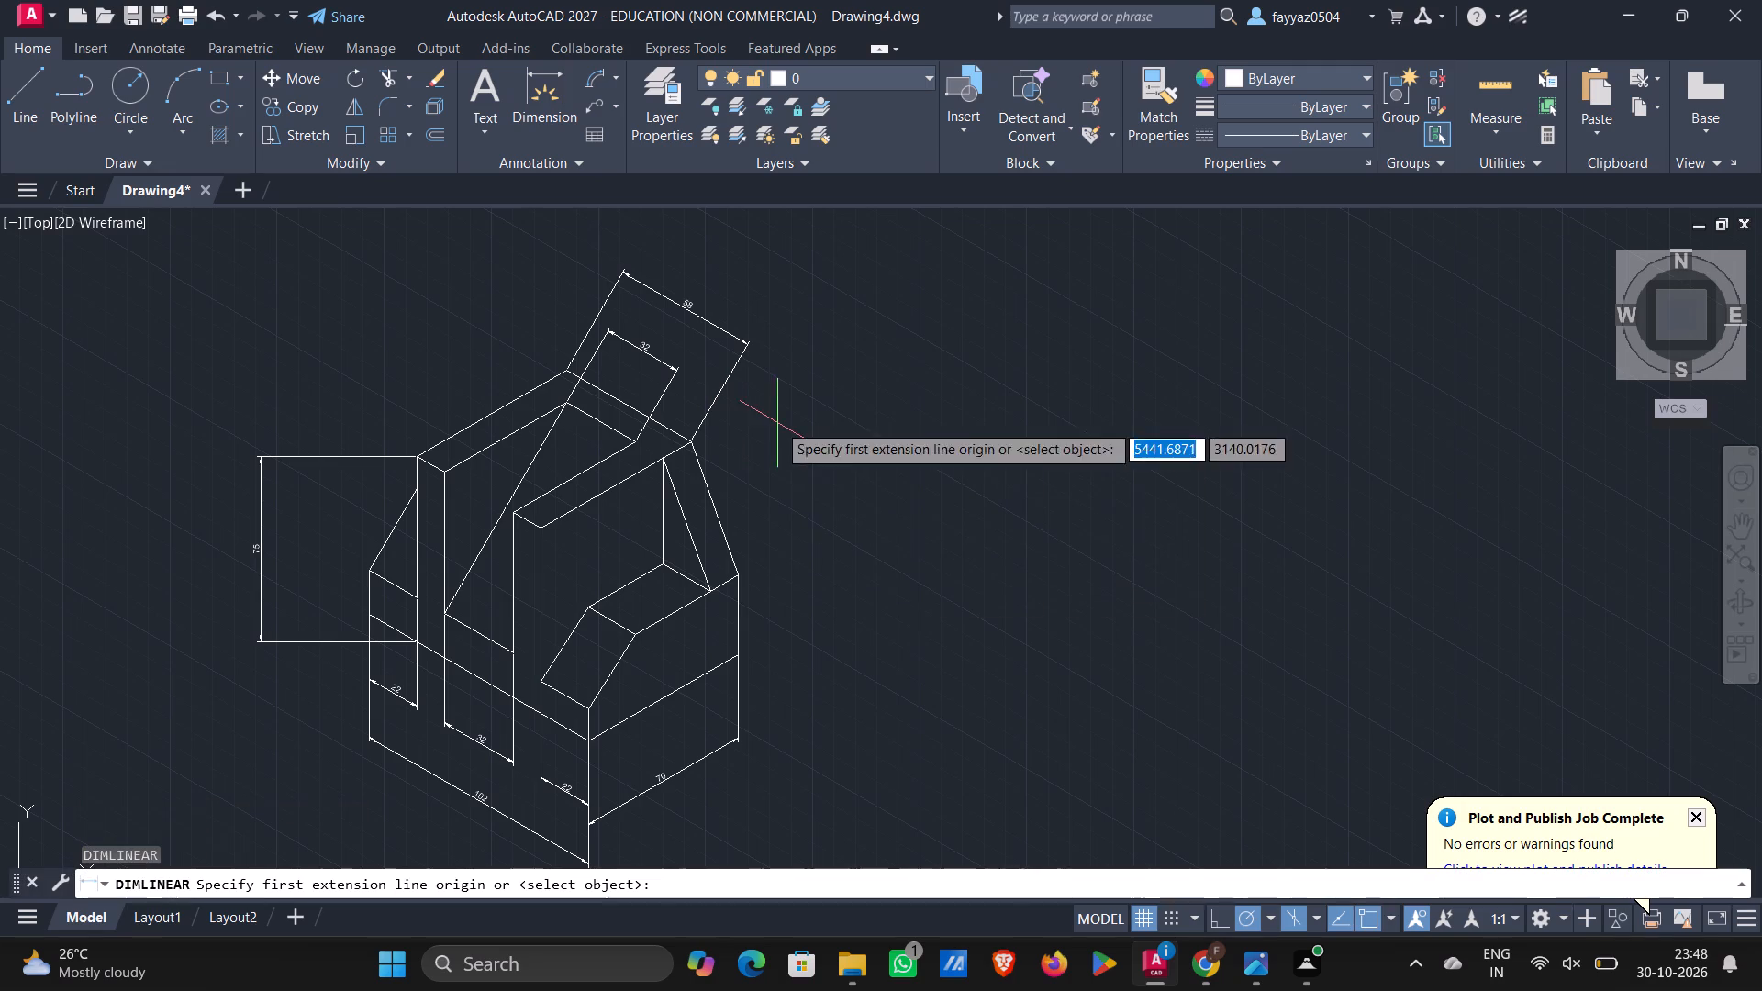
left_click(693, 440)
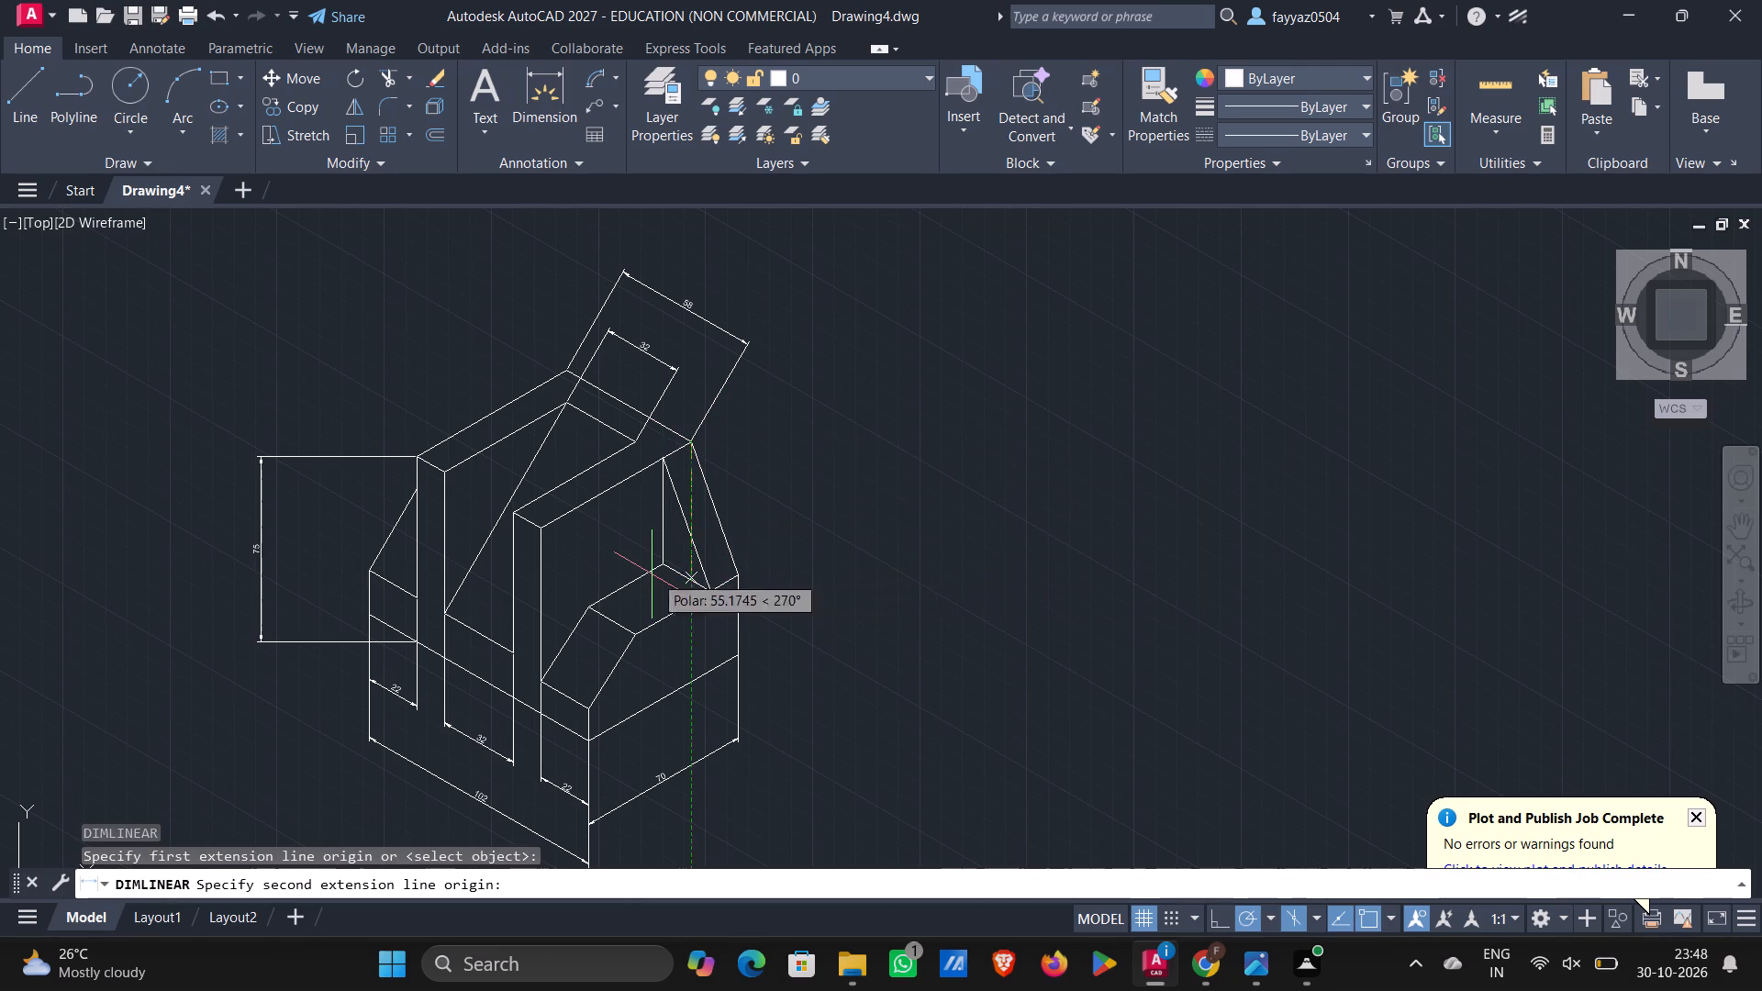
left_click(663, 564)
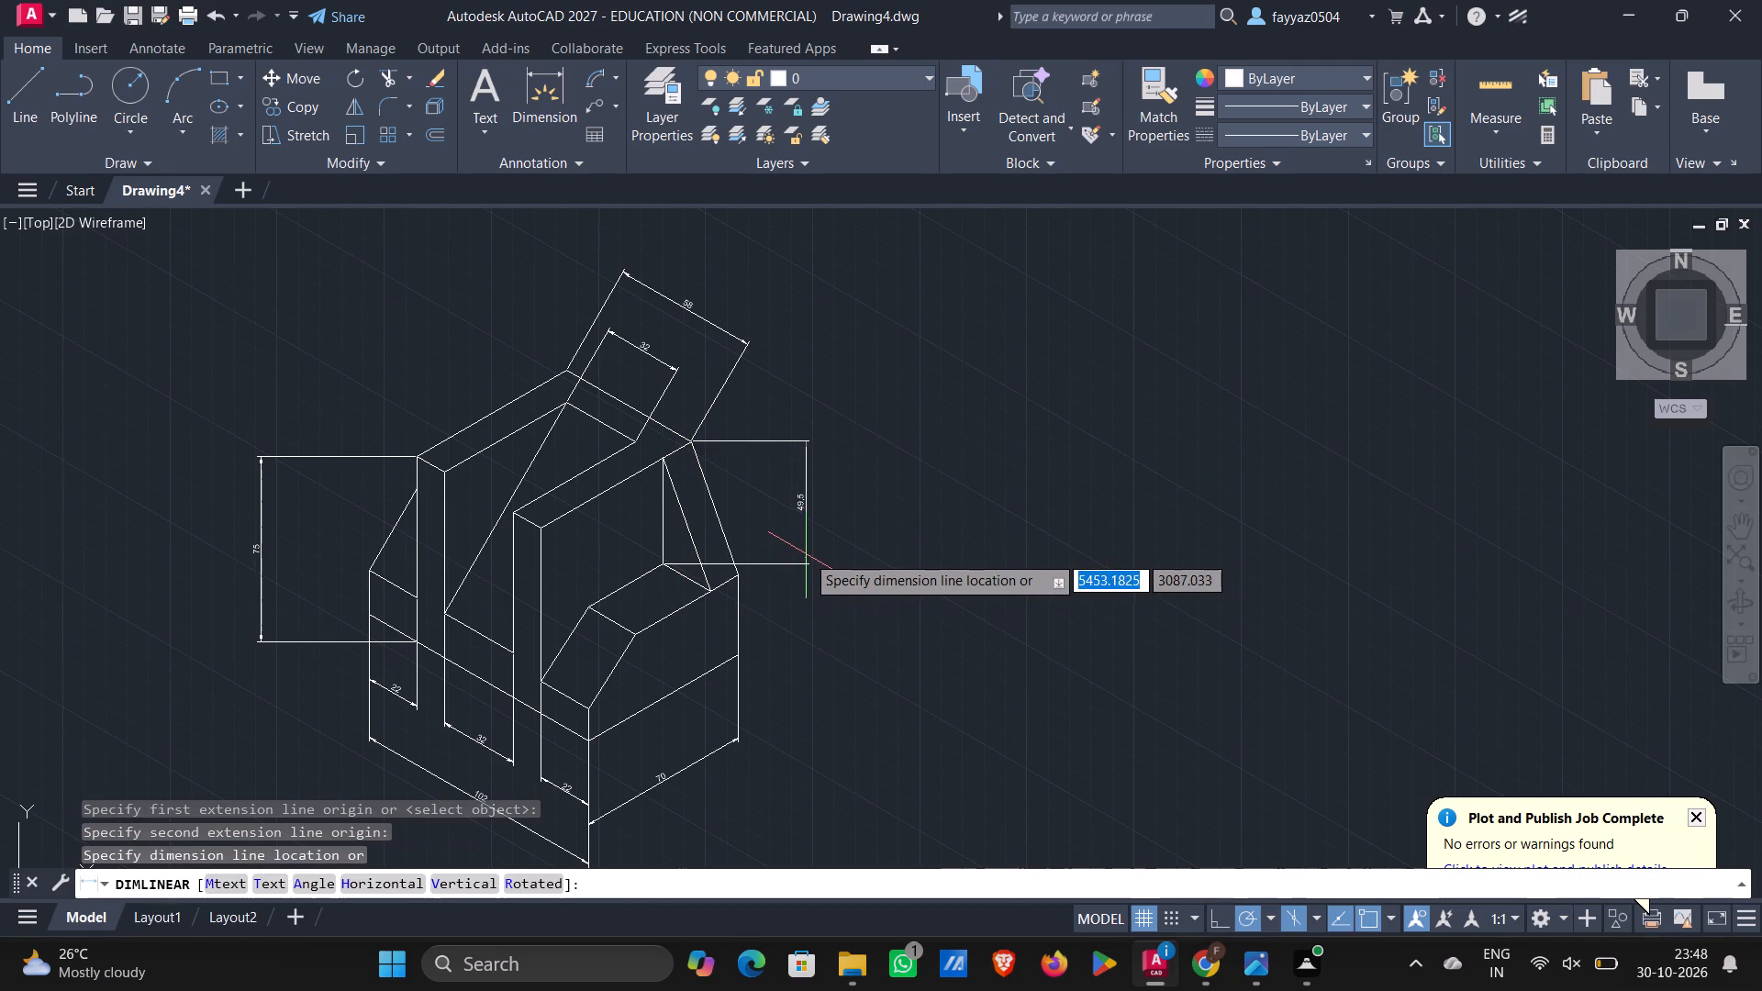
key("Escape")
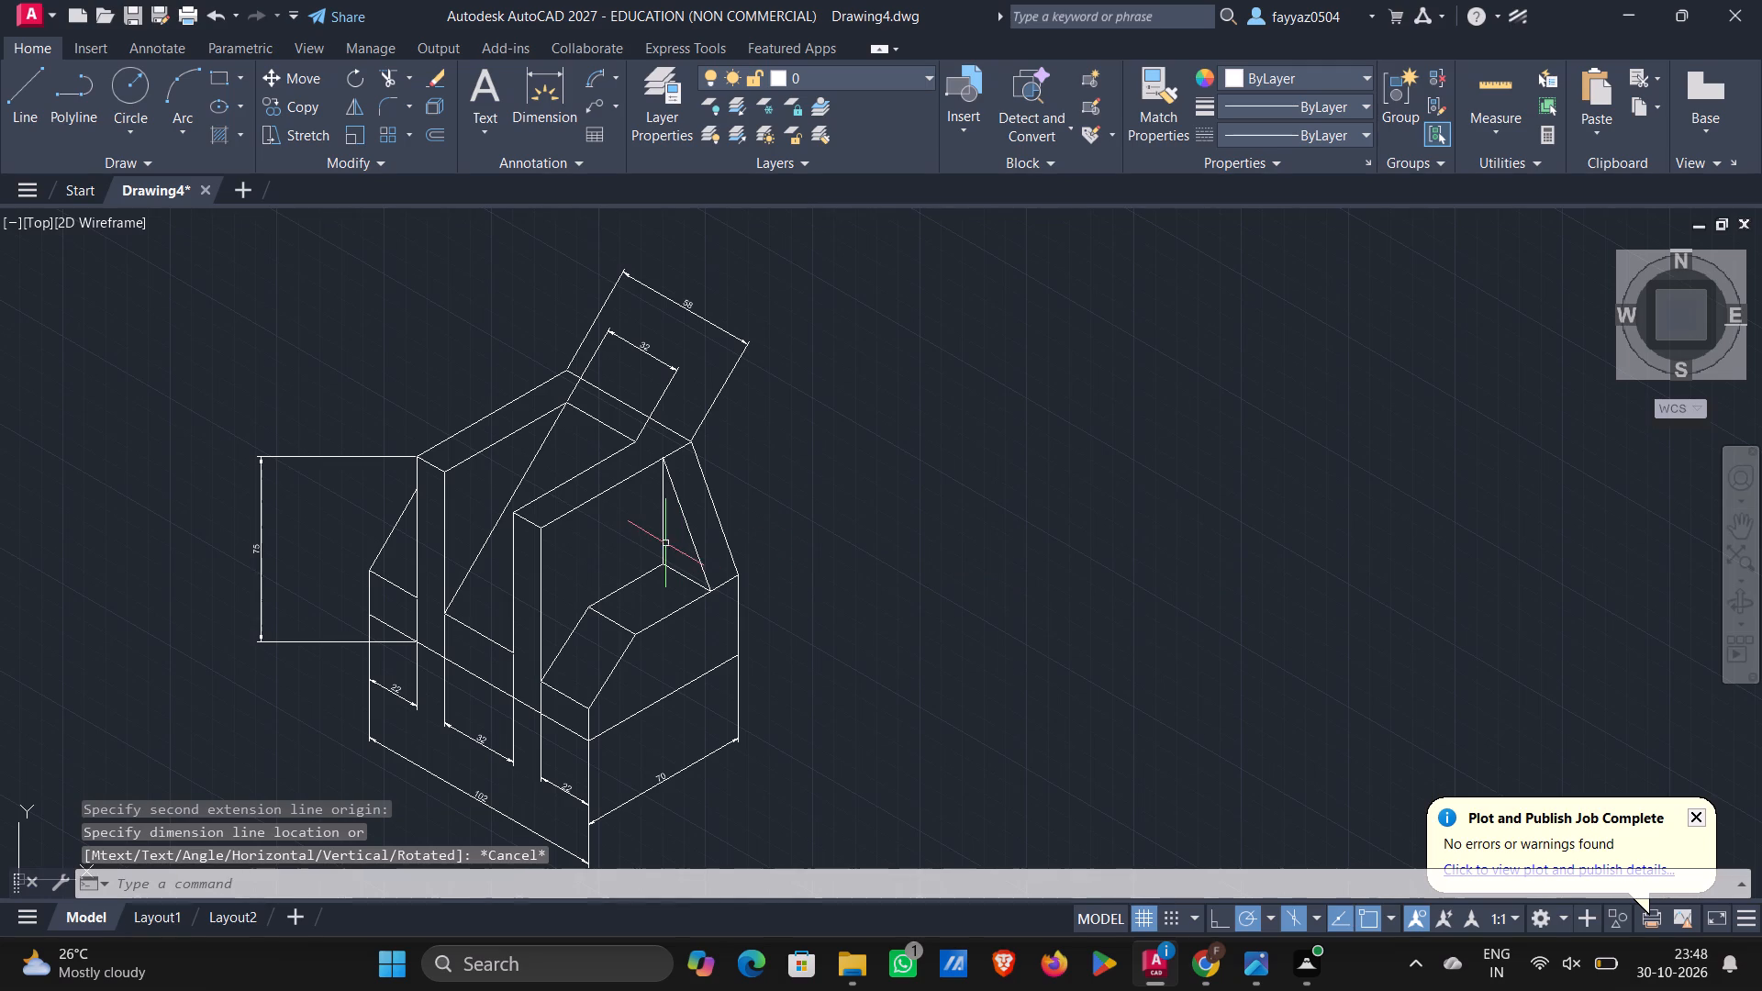
Add an aligned dimension for the upright wall's vertical edge above the near sloped block, placed well clear of the part.
key("d")
key("a")
key("l")
key("Return")
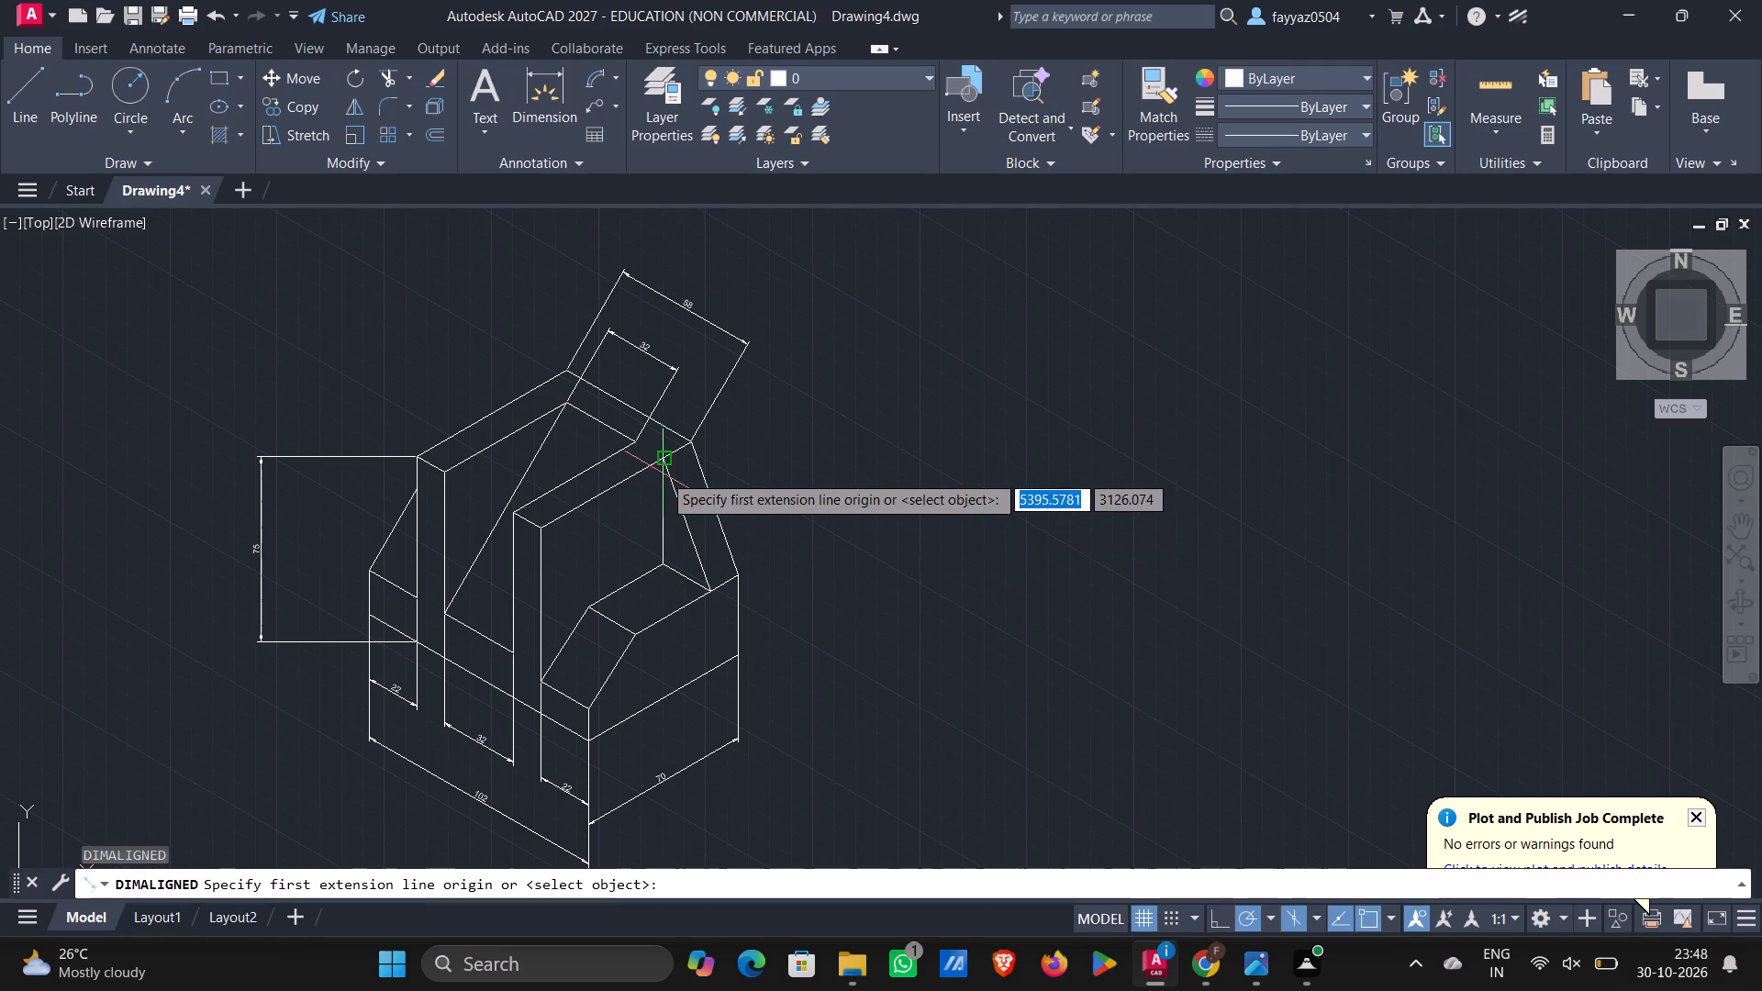
left_click(665, 462)
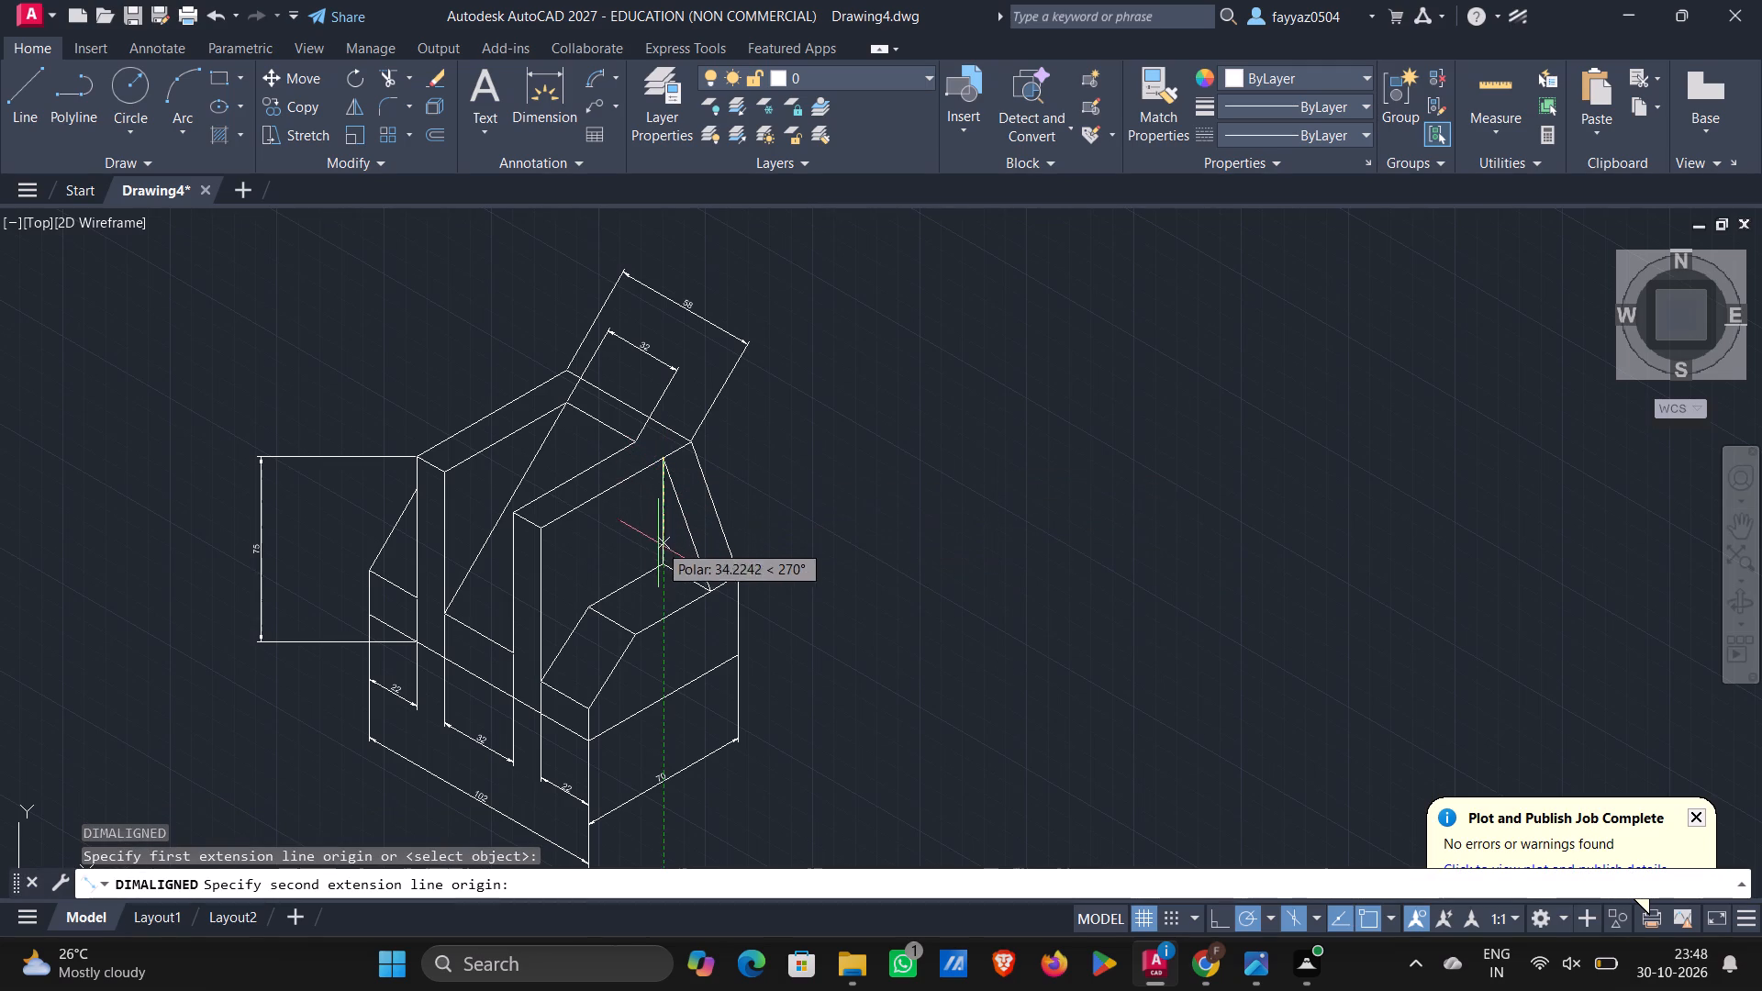
left_click(670, 562)
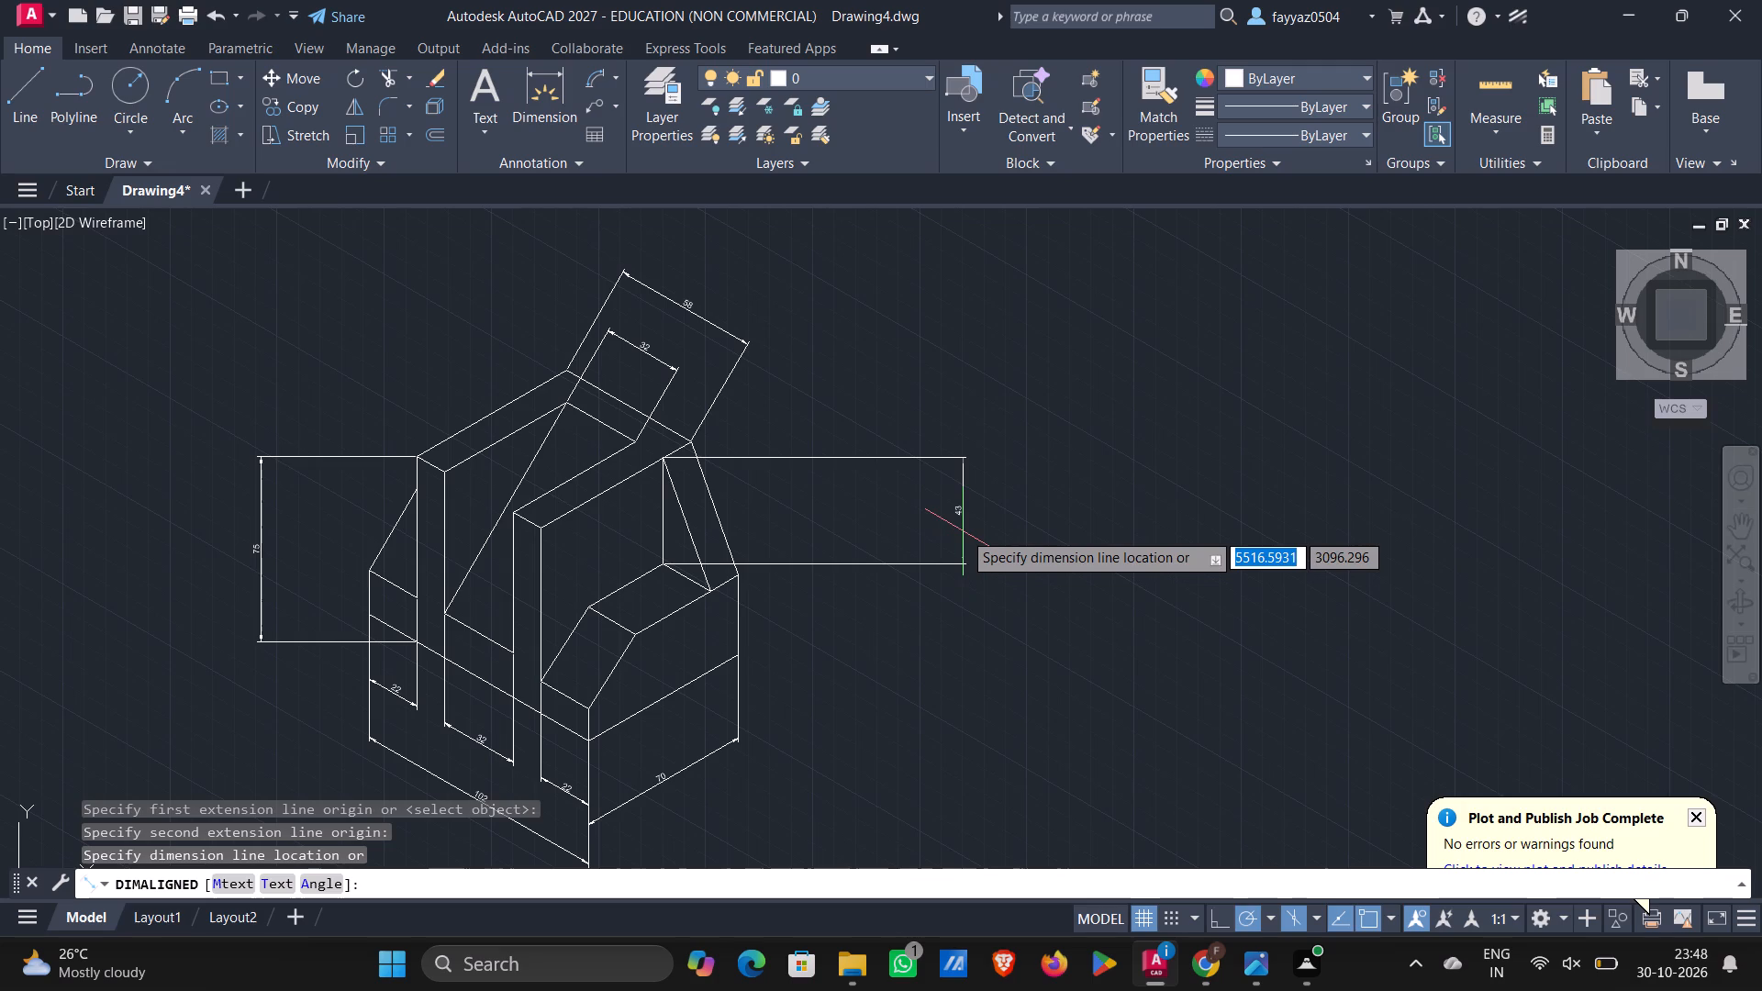
left_click(957, 525)
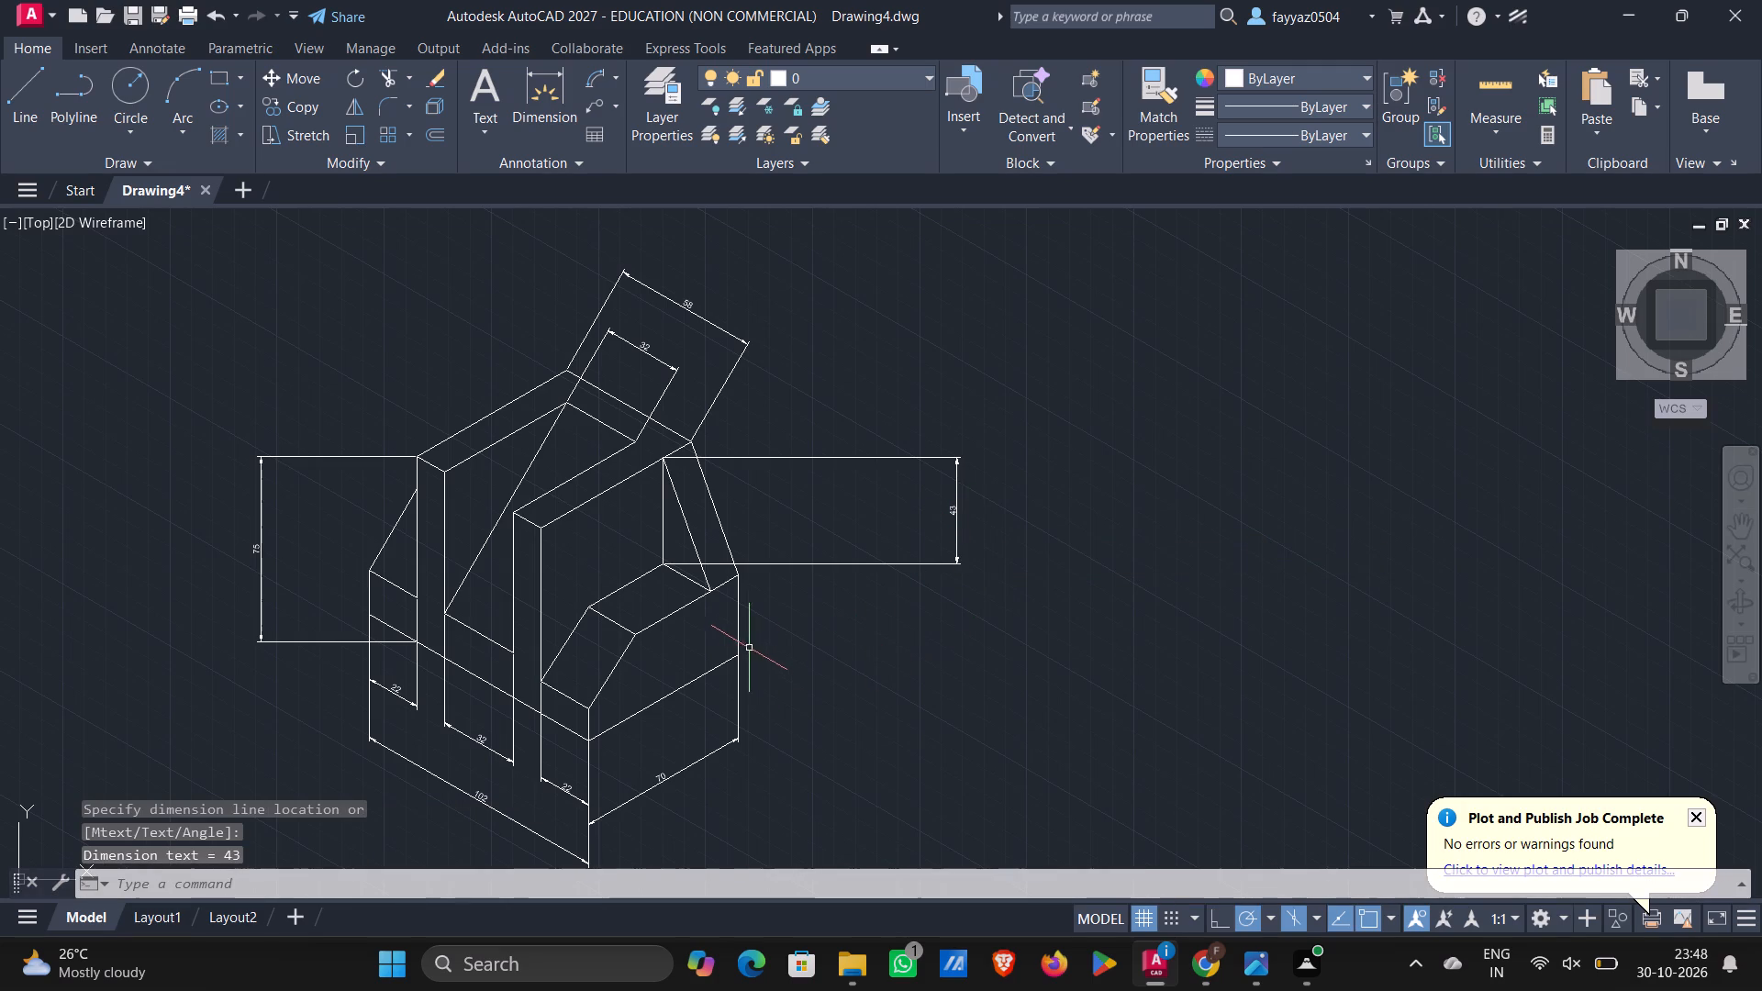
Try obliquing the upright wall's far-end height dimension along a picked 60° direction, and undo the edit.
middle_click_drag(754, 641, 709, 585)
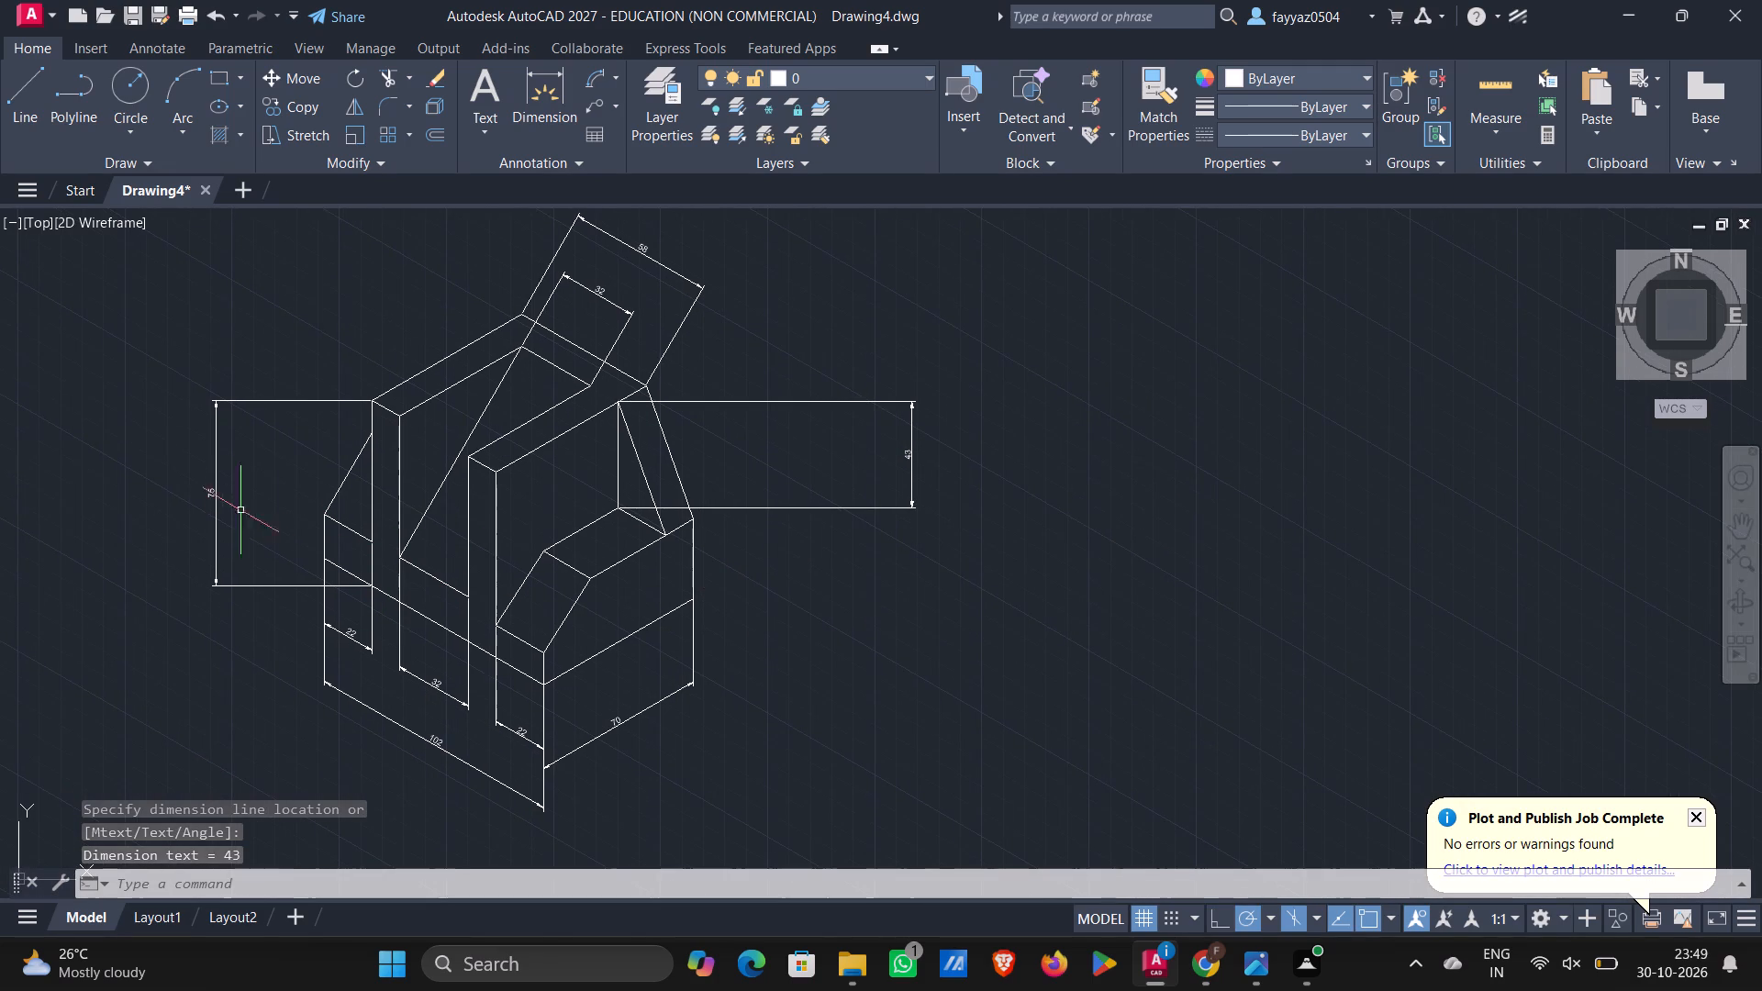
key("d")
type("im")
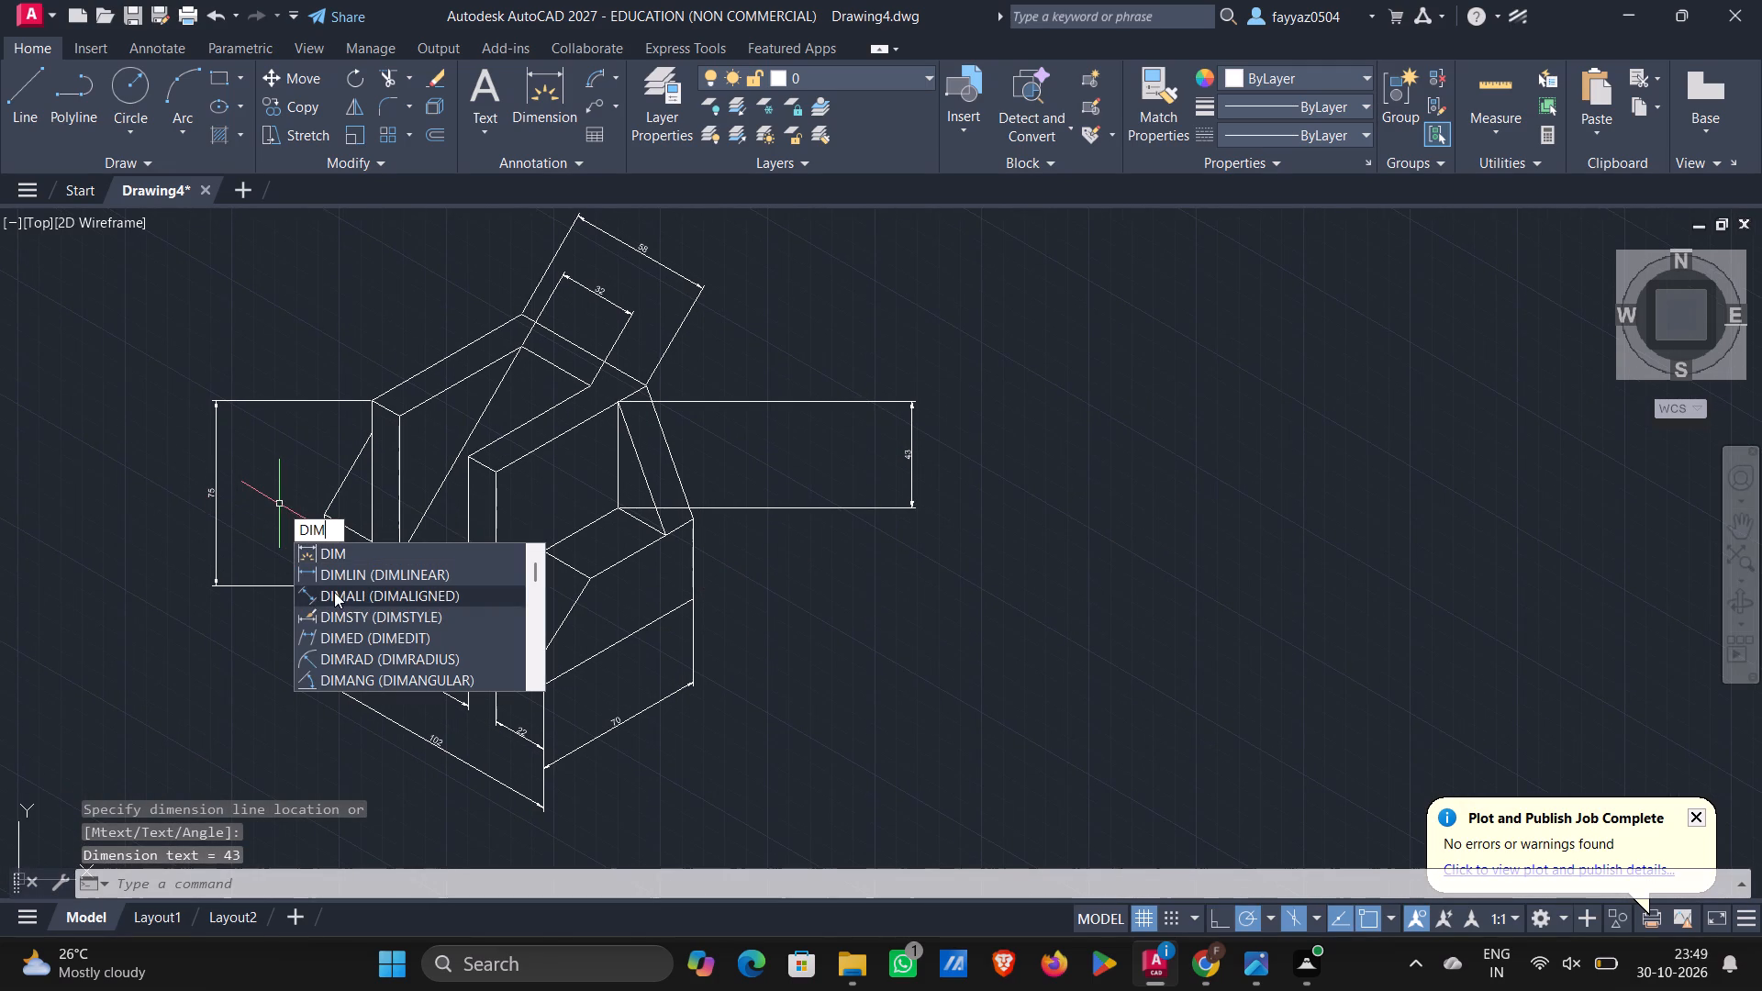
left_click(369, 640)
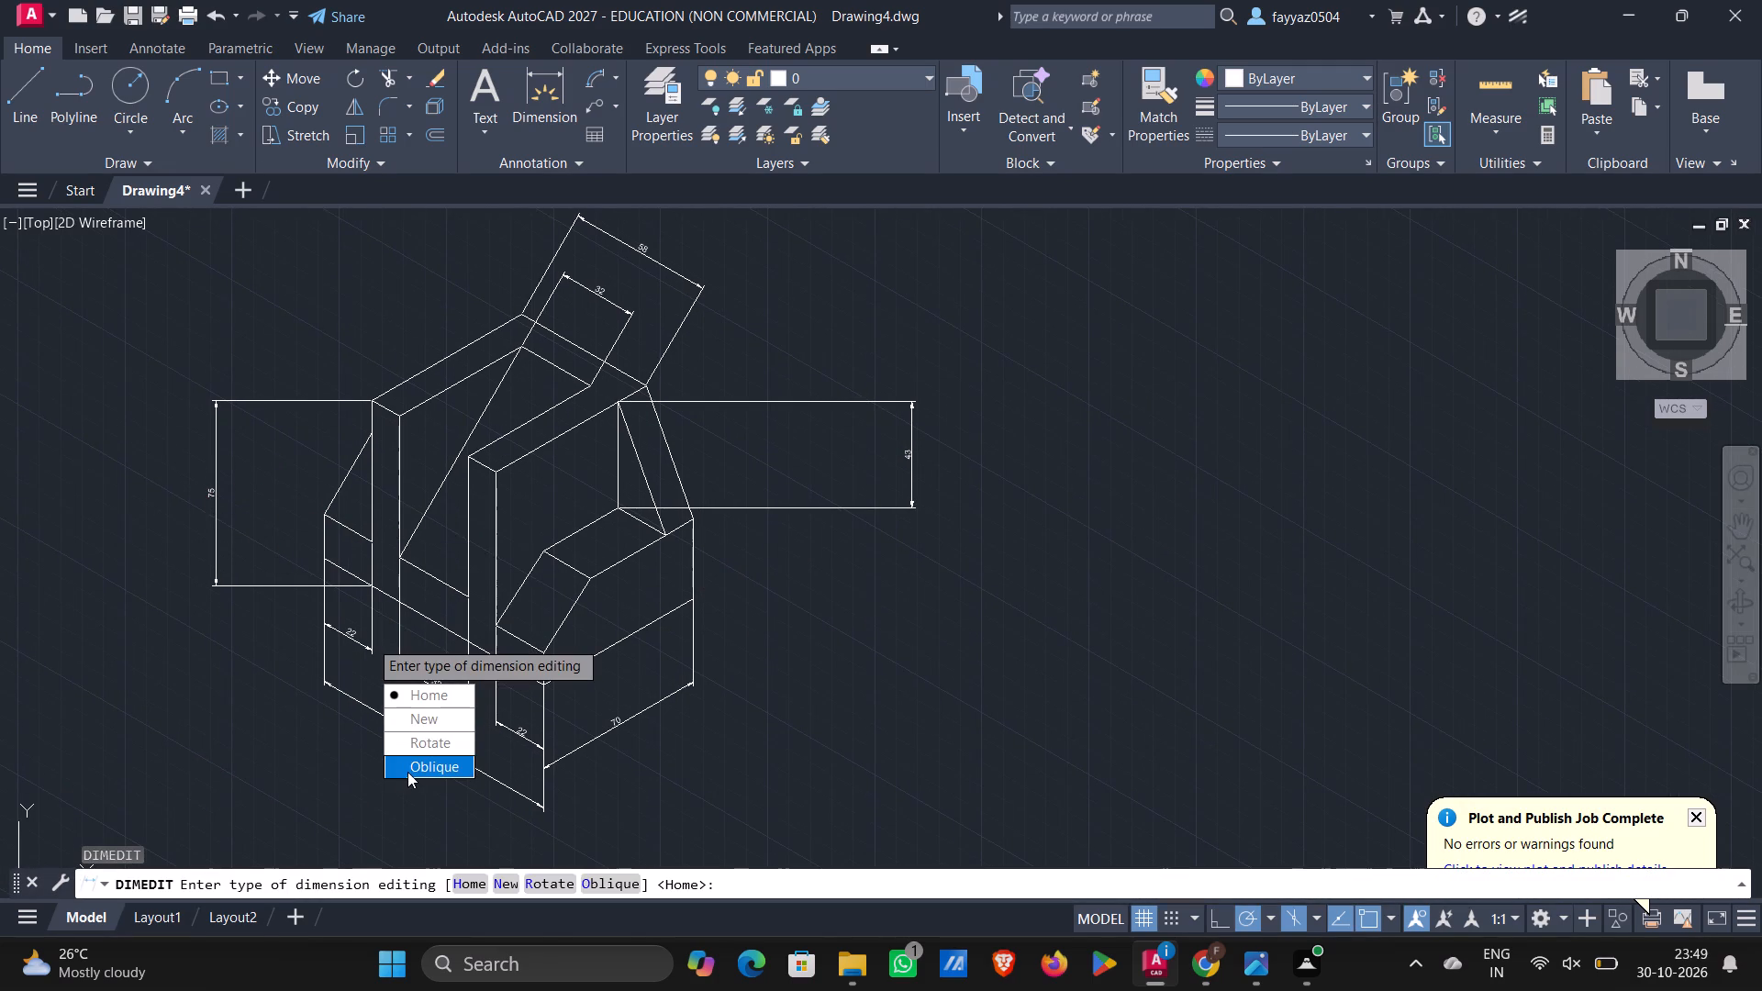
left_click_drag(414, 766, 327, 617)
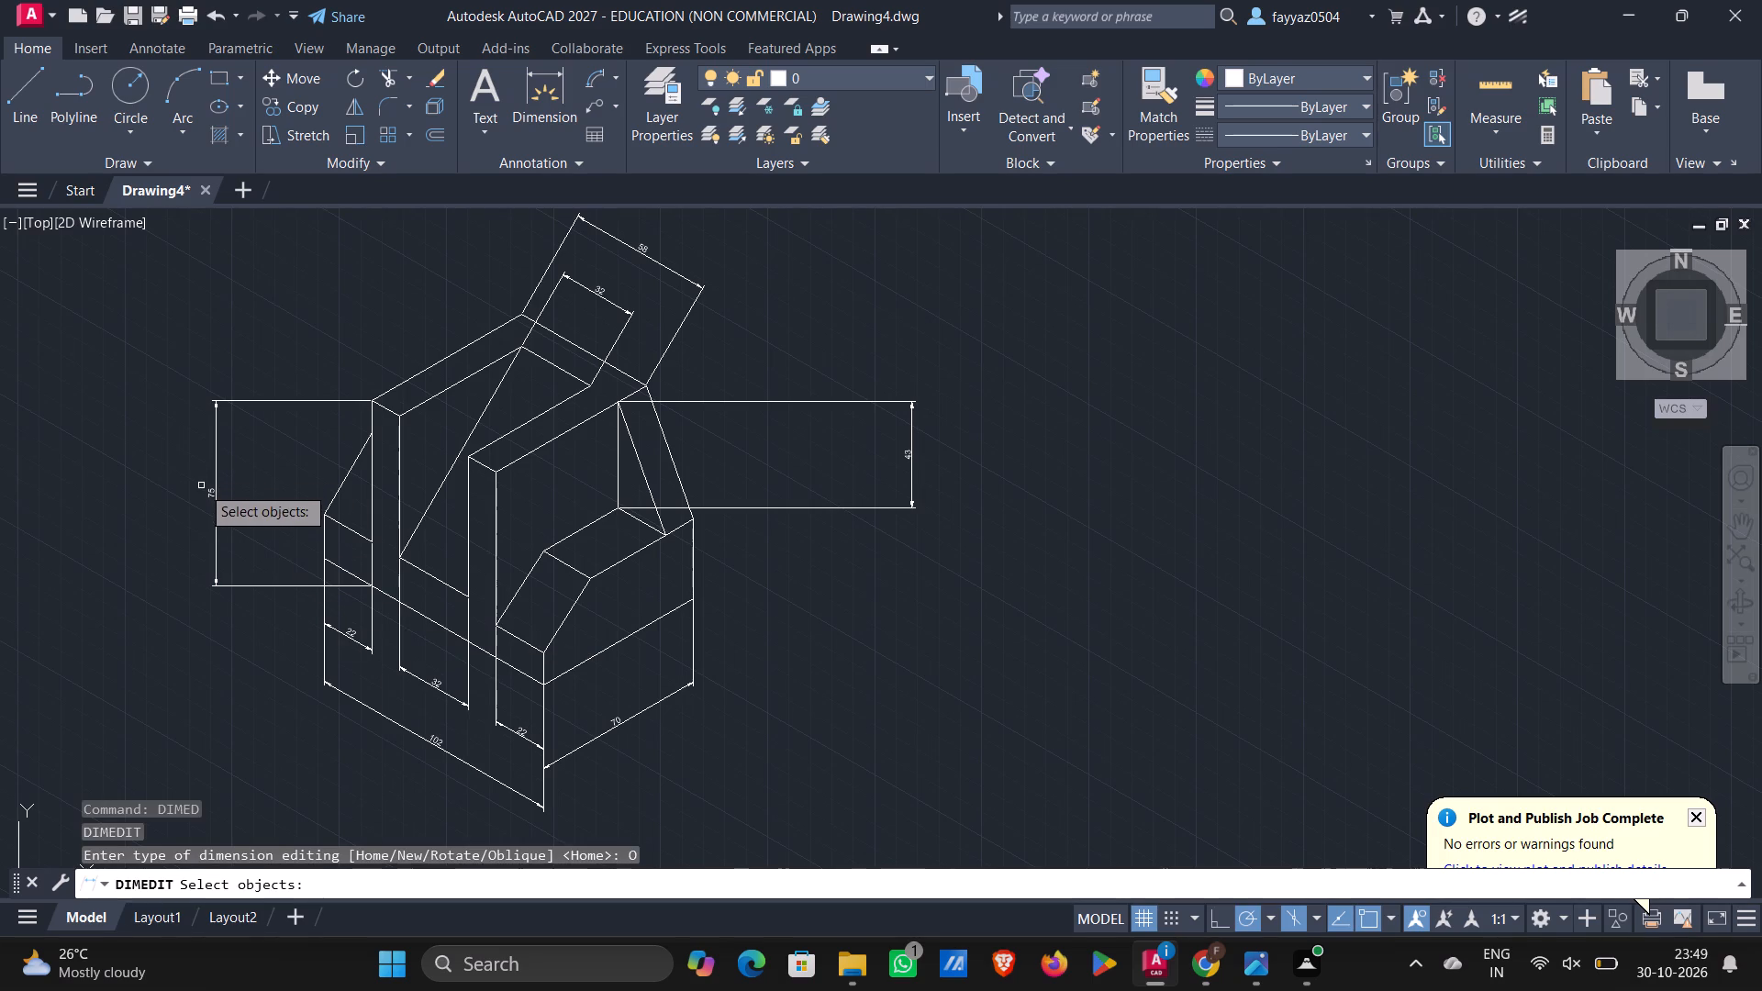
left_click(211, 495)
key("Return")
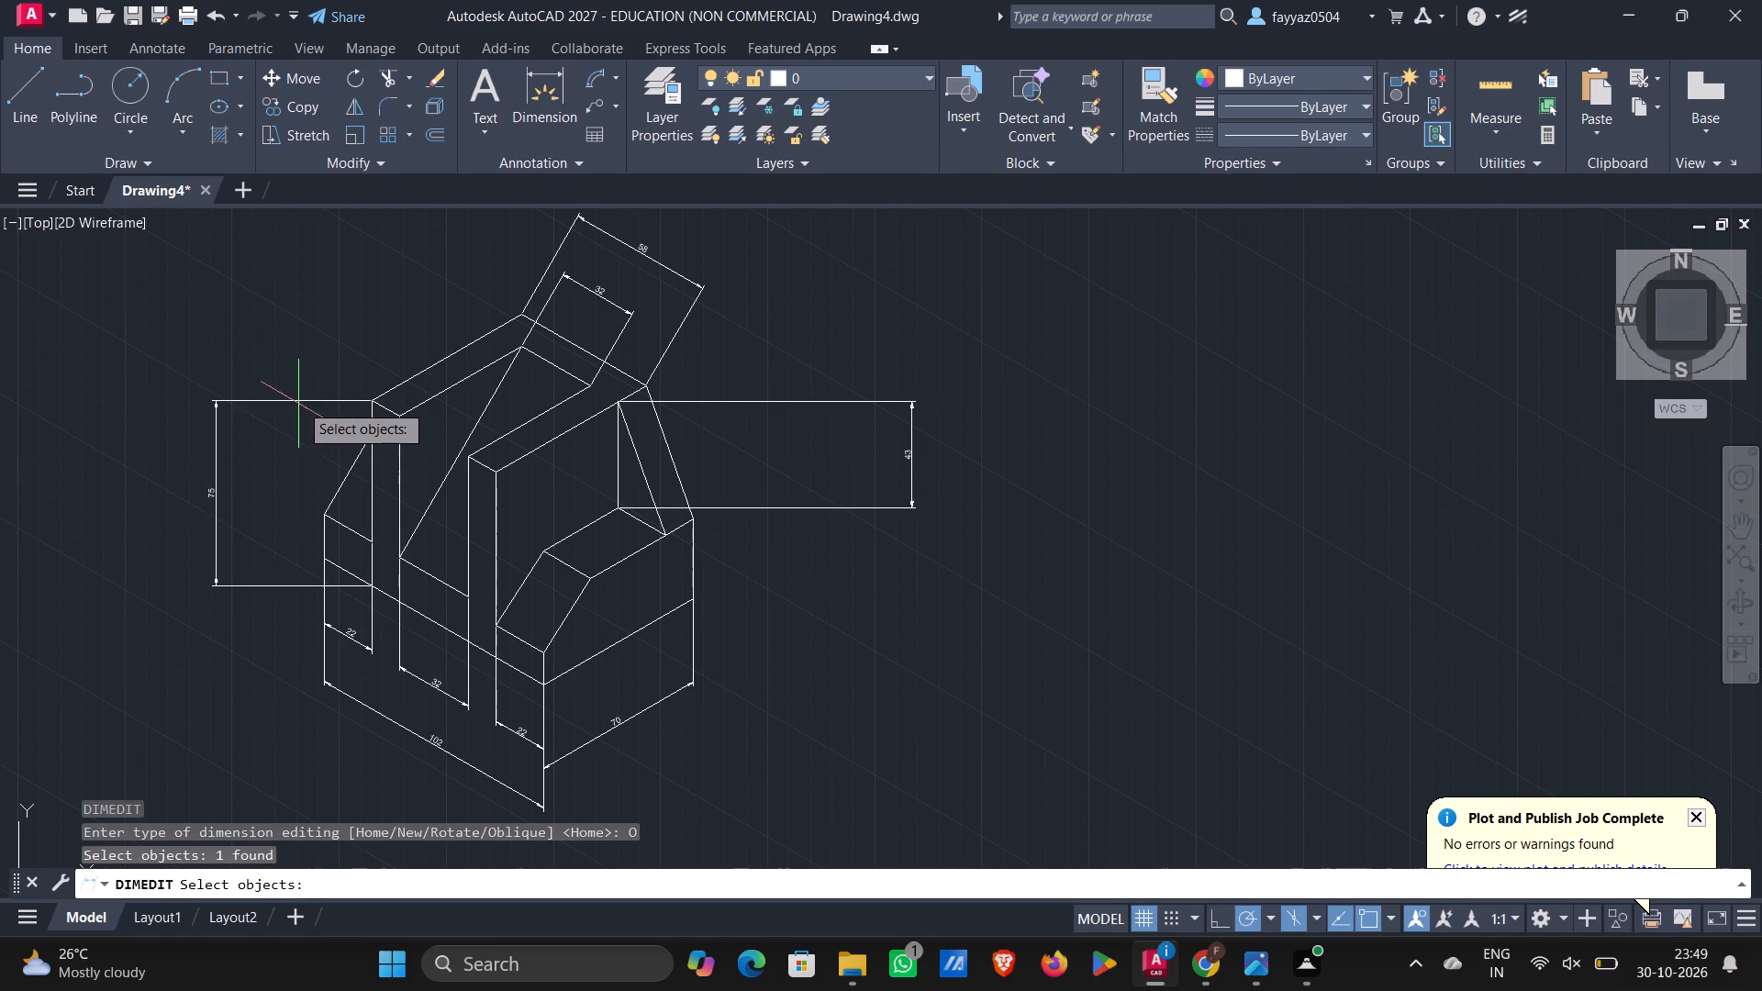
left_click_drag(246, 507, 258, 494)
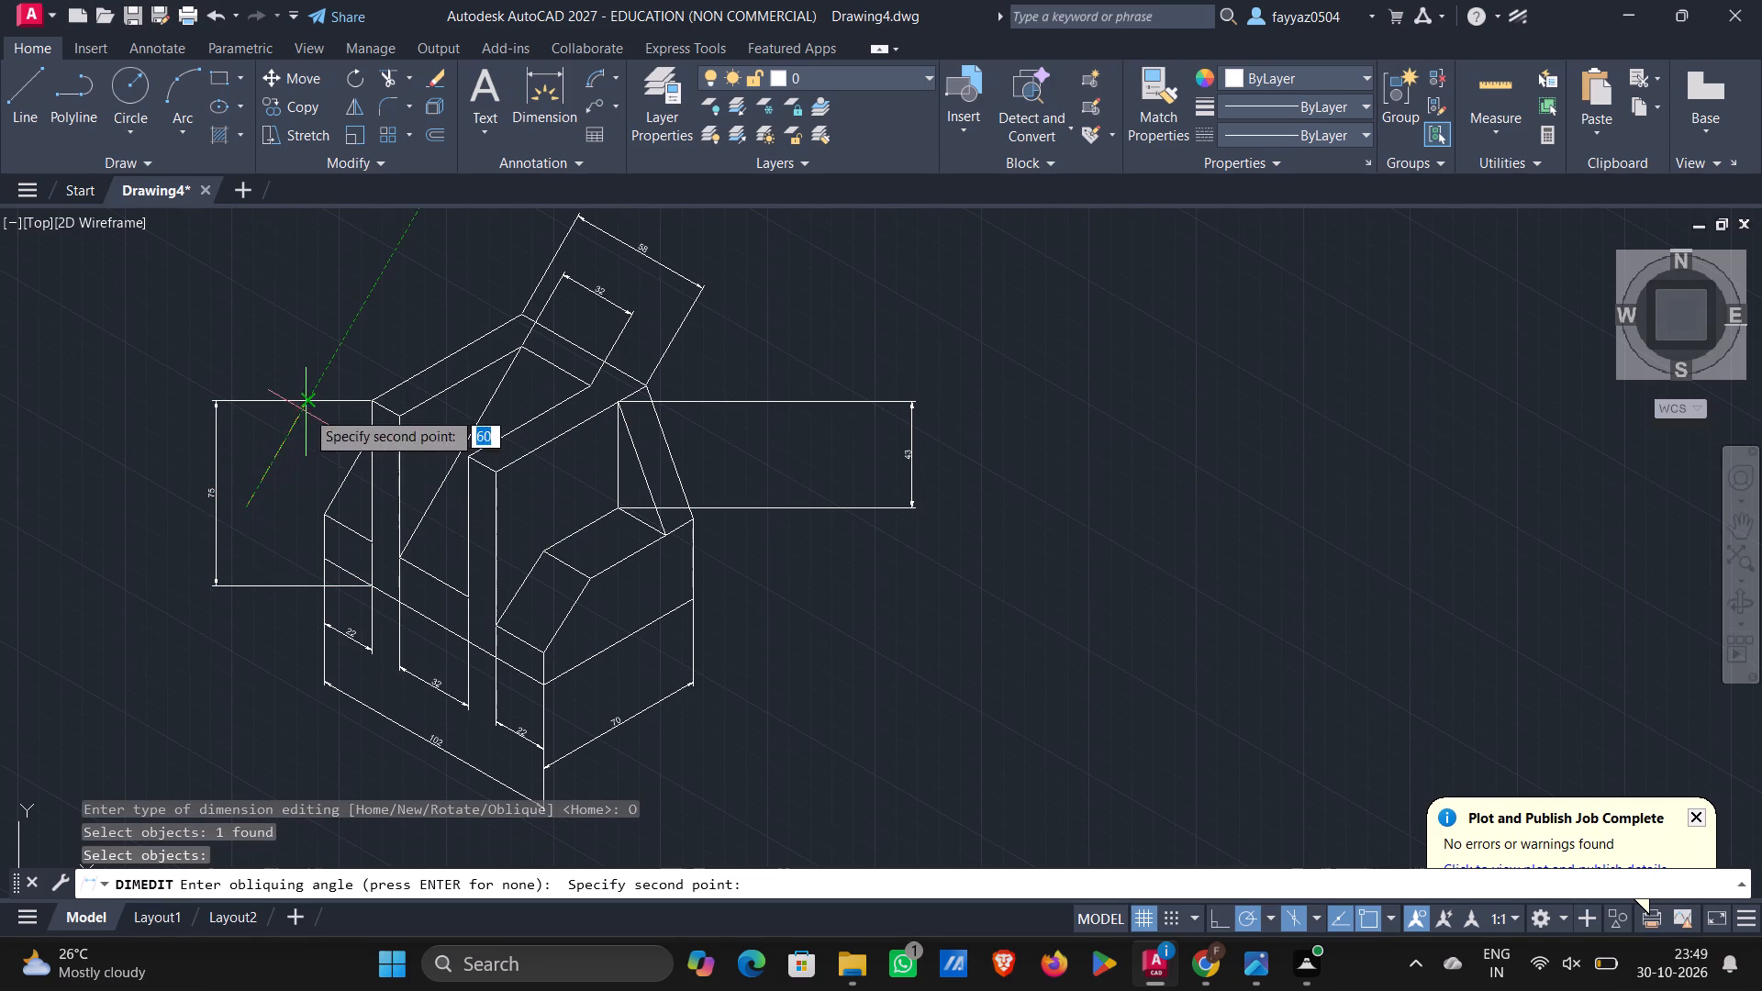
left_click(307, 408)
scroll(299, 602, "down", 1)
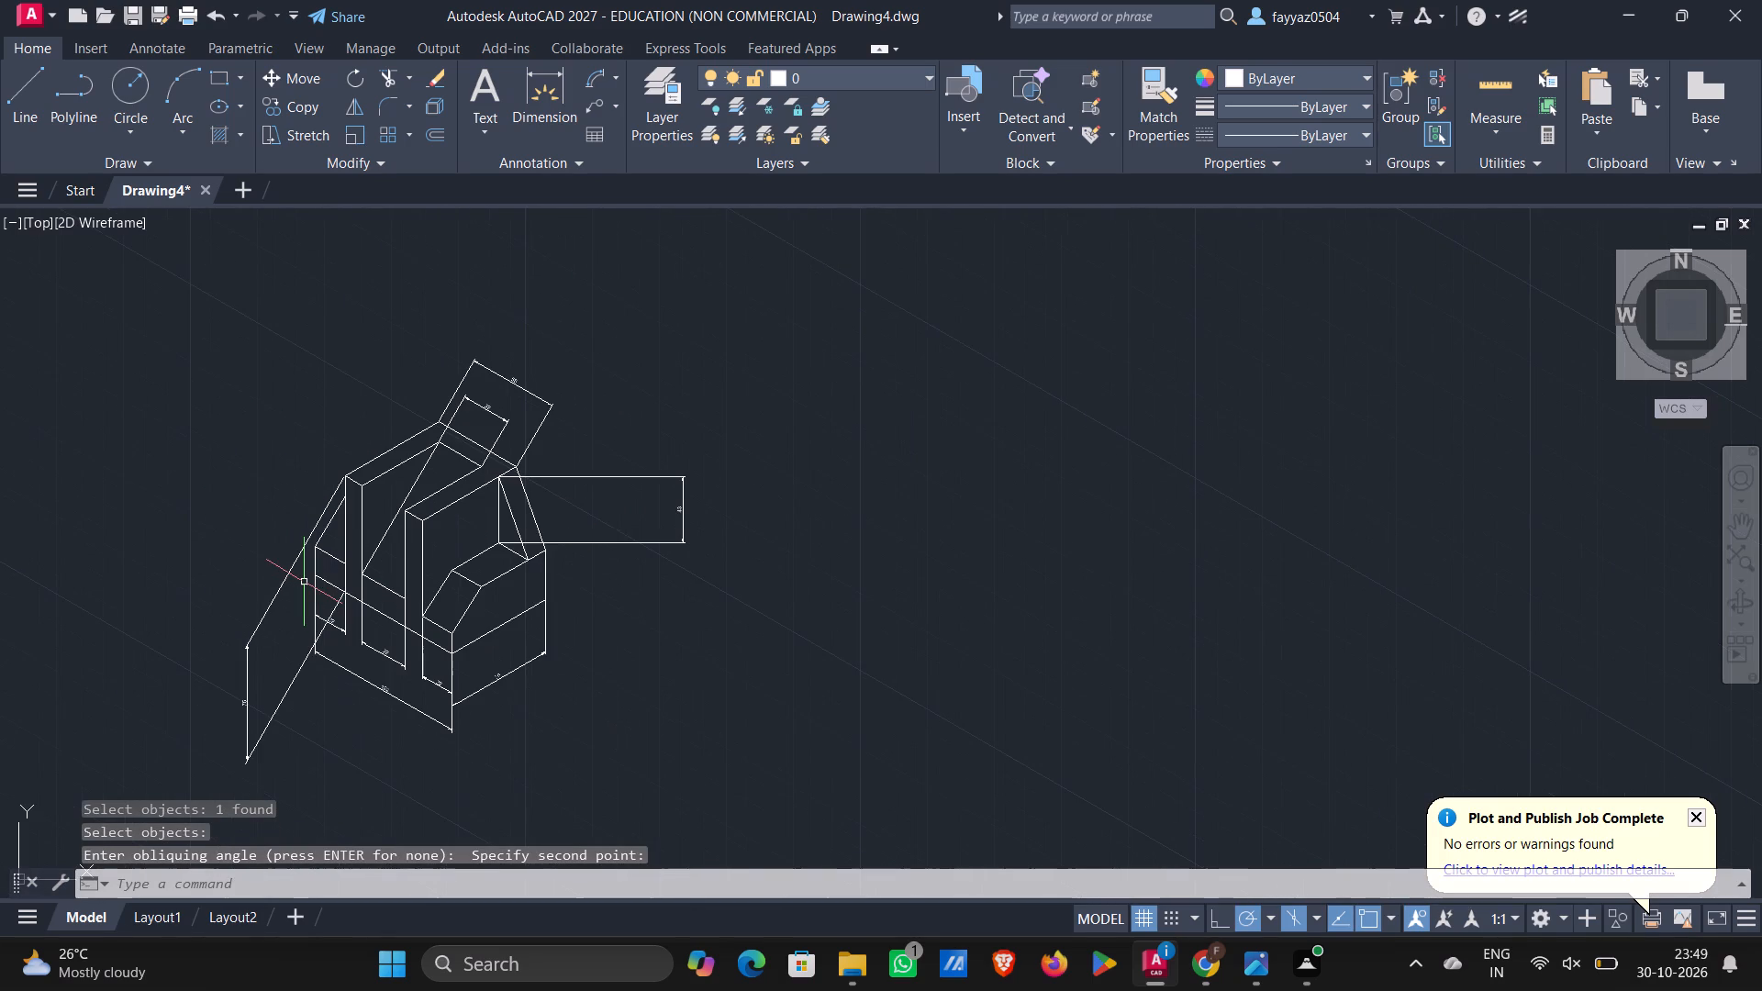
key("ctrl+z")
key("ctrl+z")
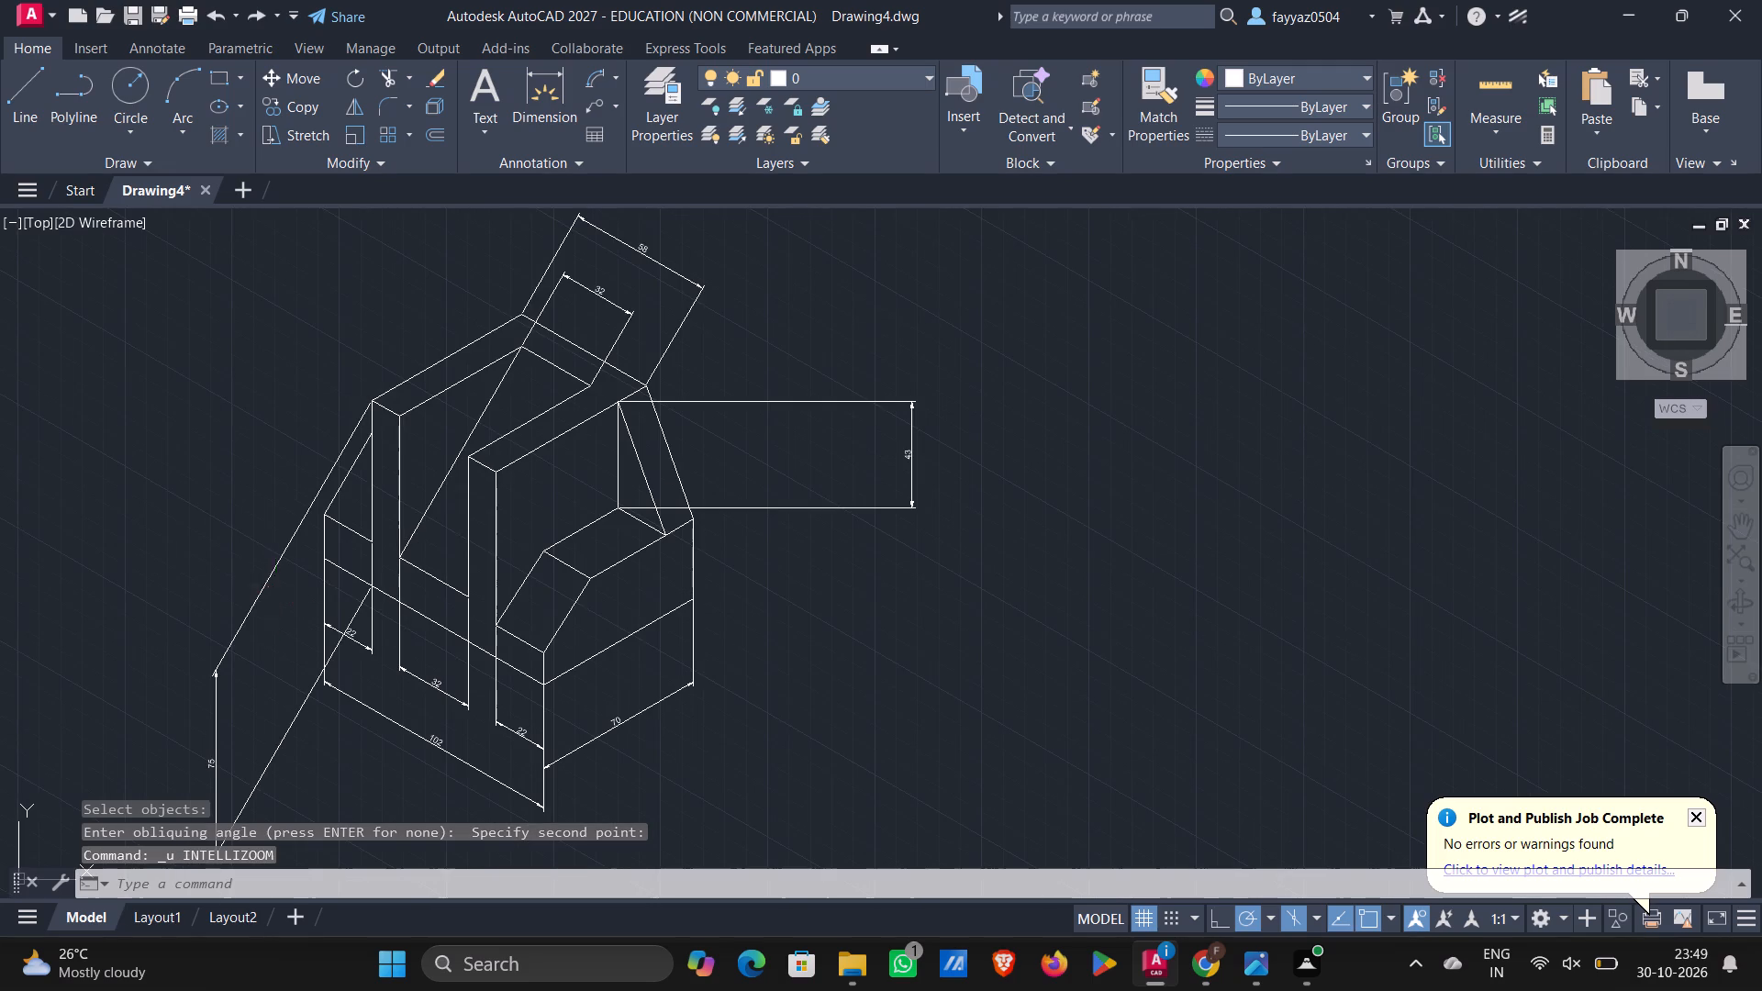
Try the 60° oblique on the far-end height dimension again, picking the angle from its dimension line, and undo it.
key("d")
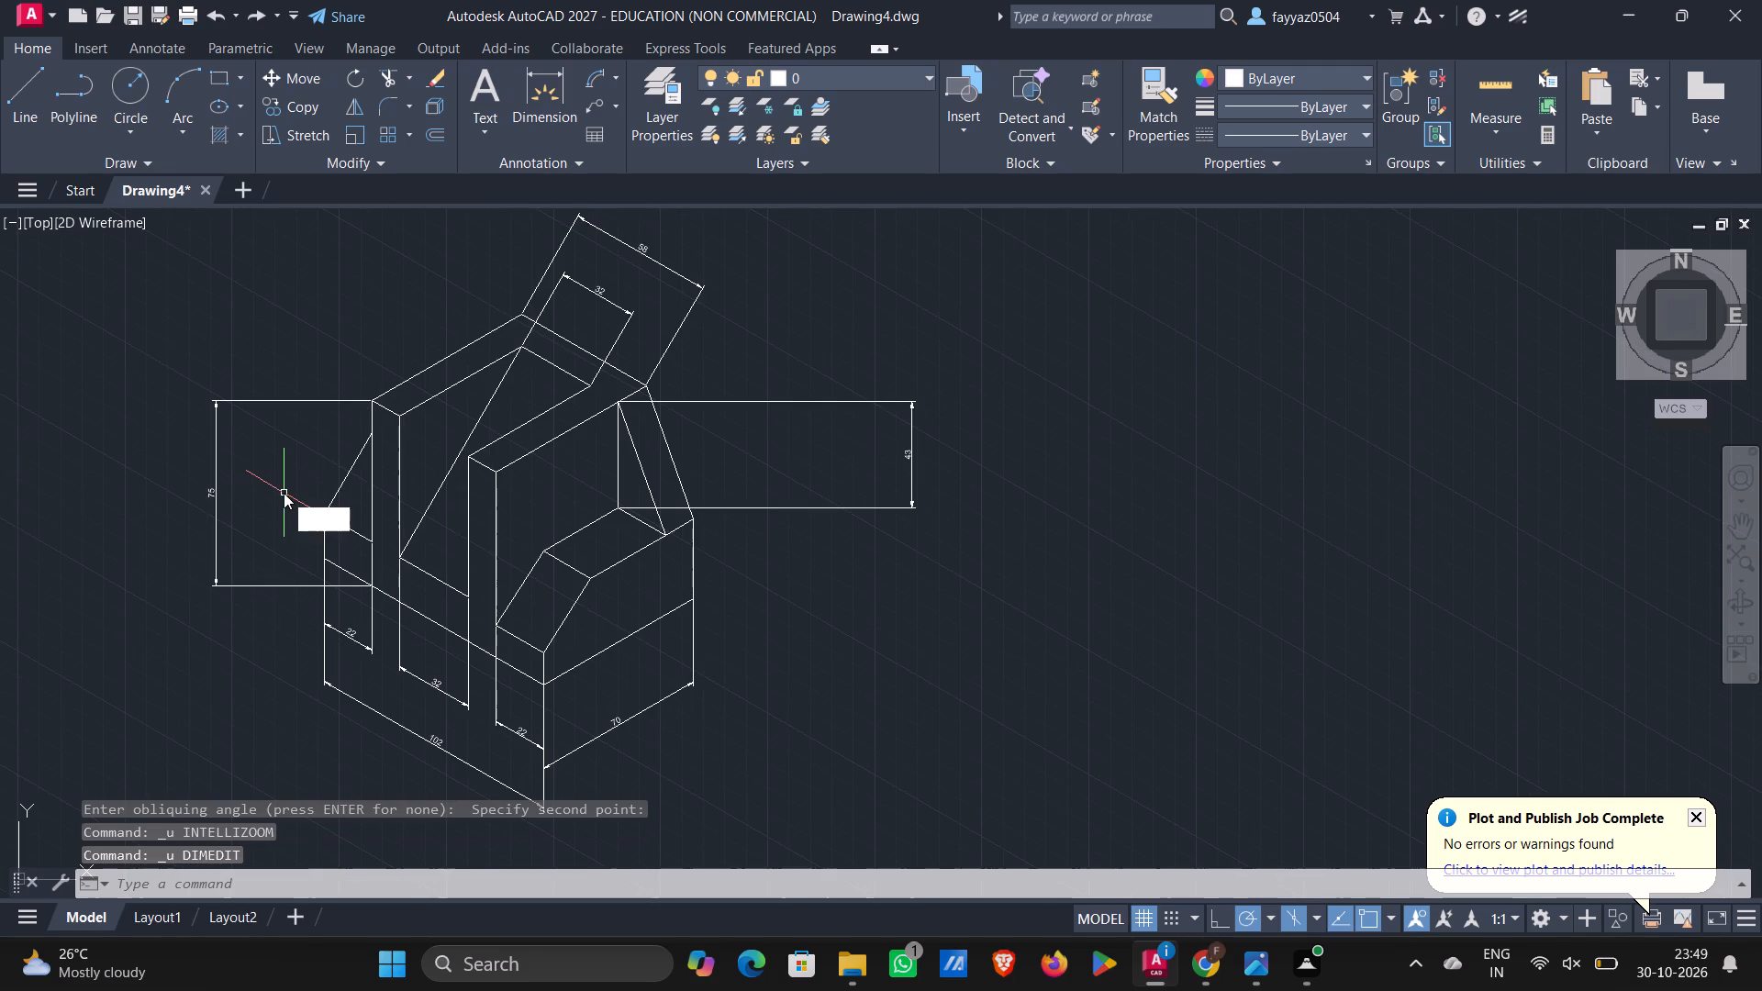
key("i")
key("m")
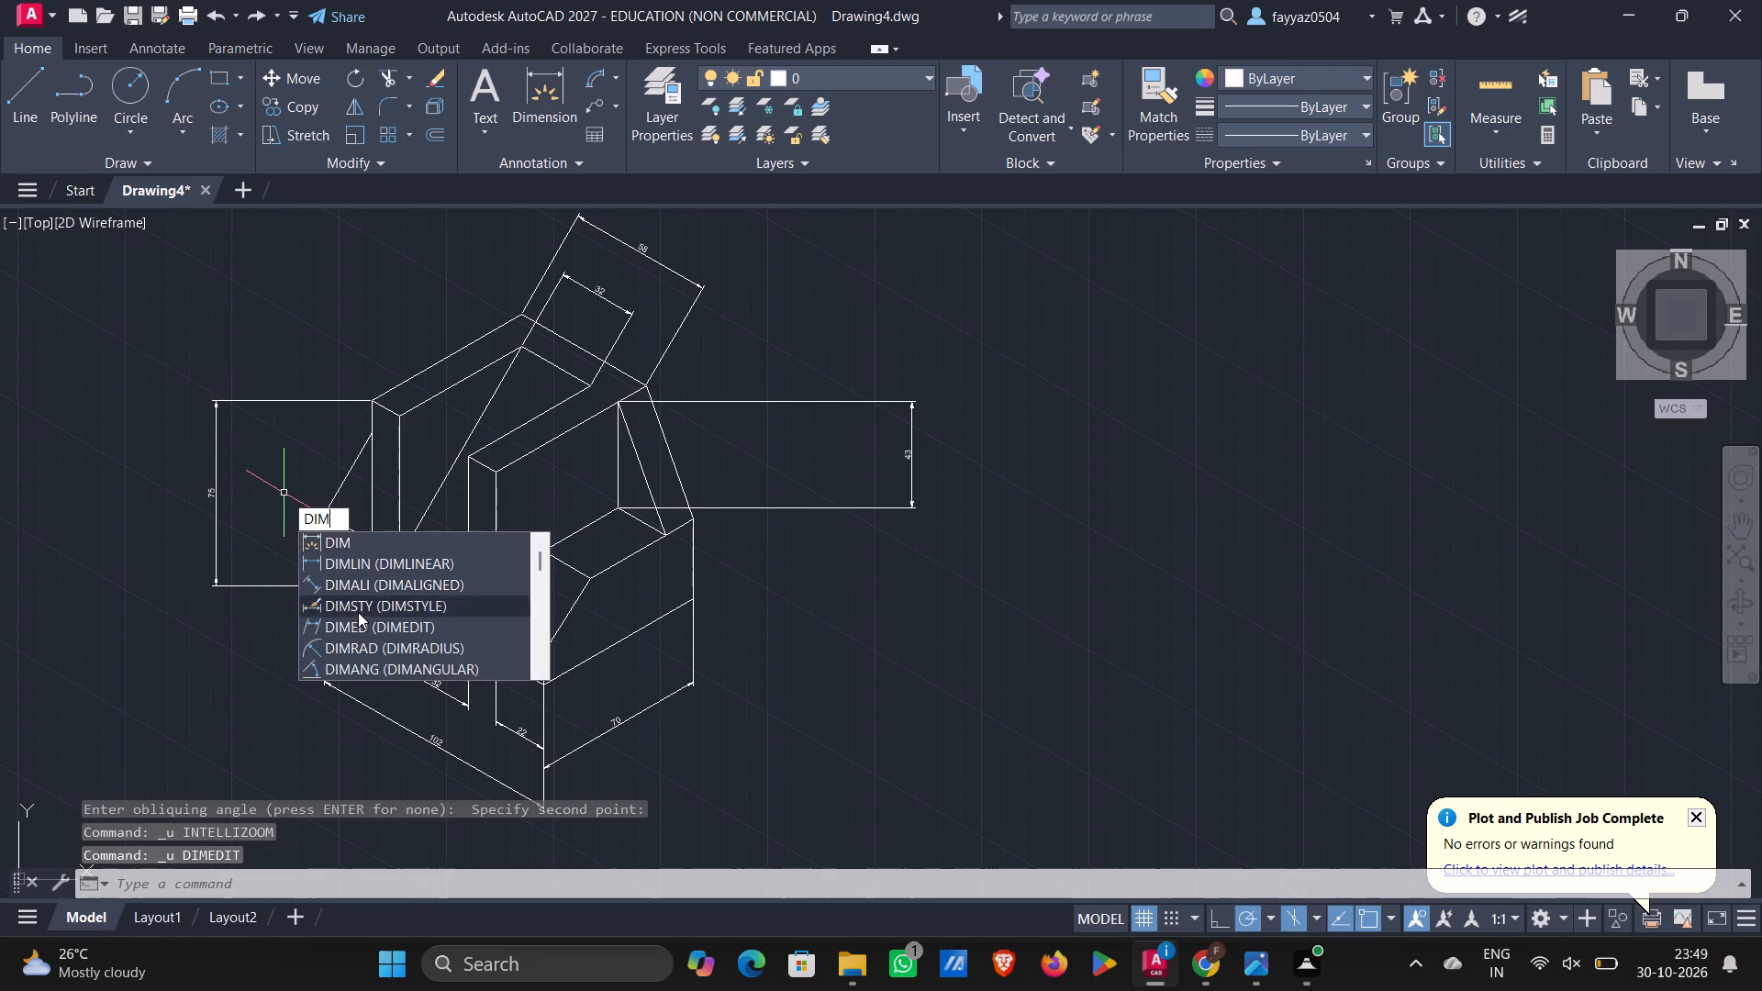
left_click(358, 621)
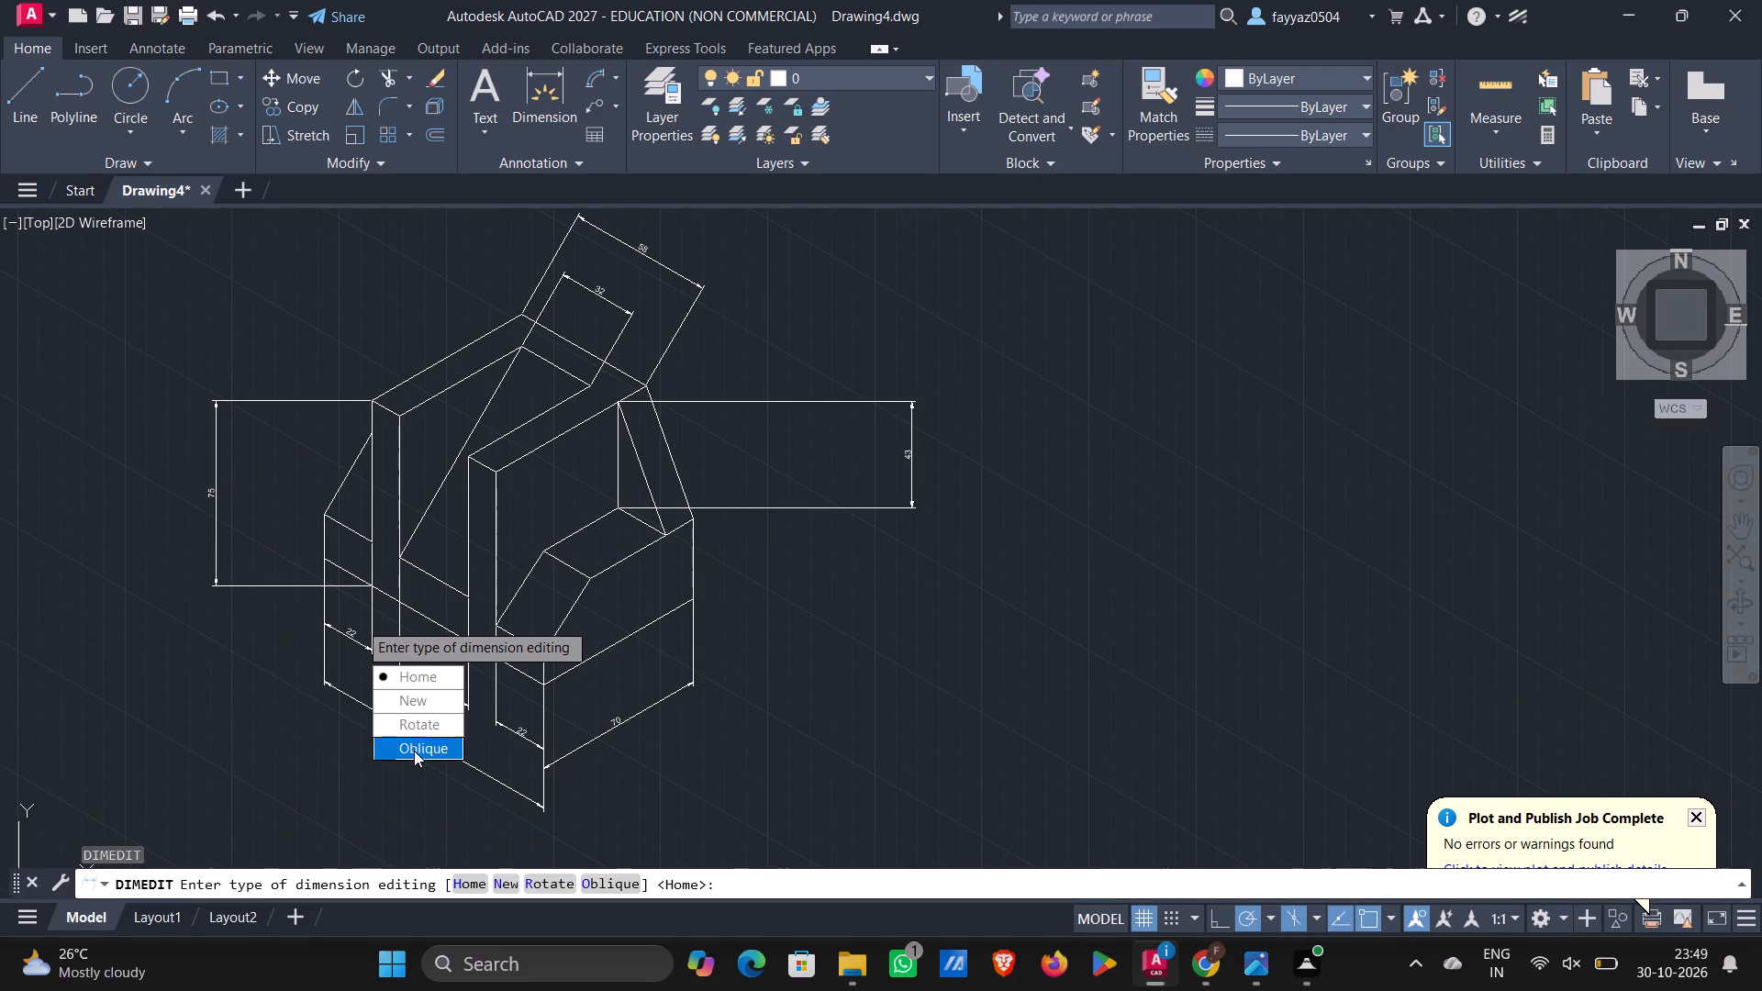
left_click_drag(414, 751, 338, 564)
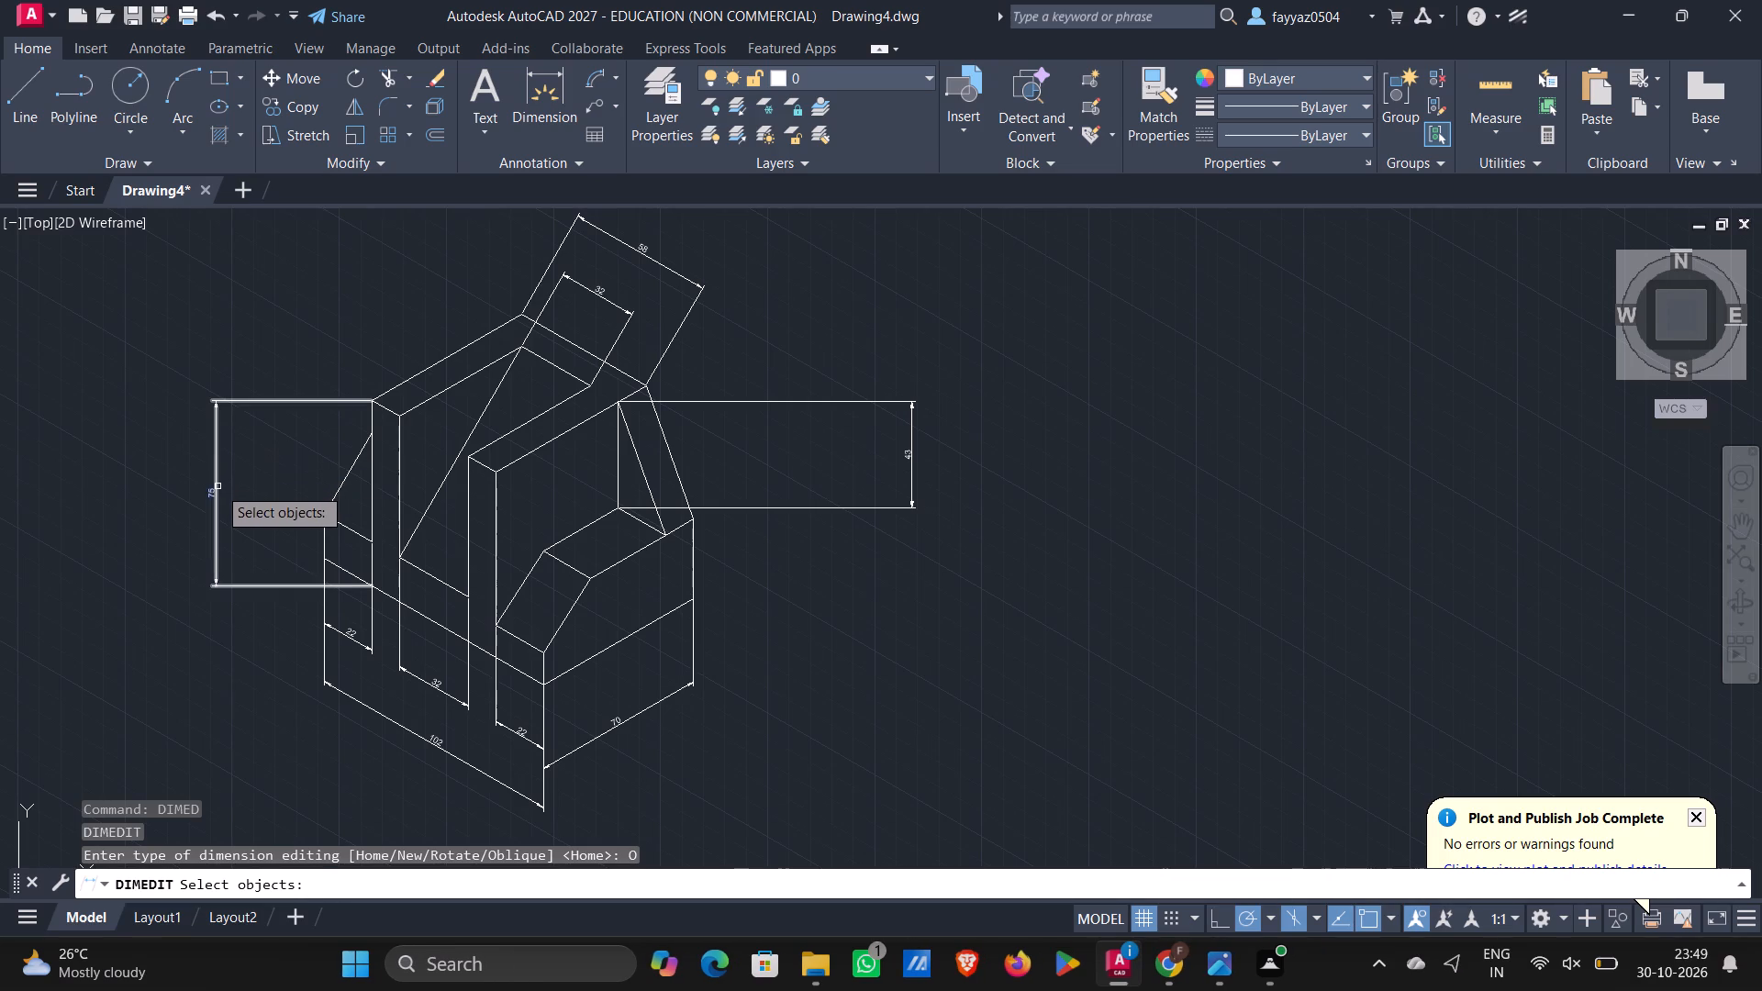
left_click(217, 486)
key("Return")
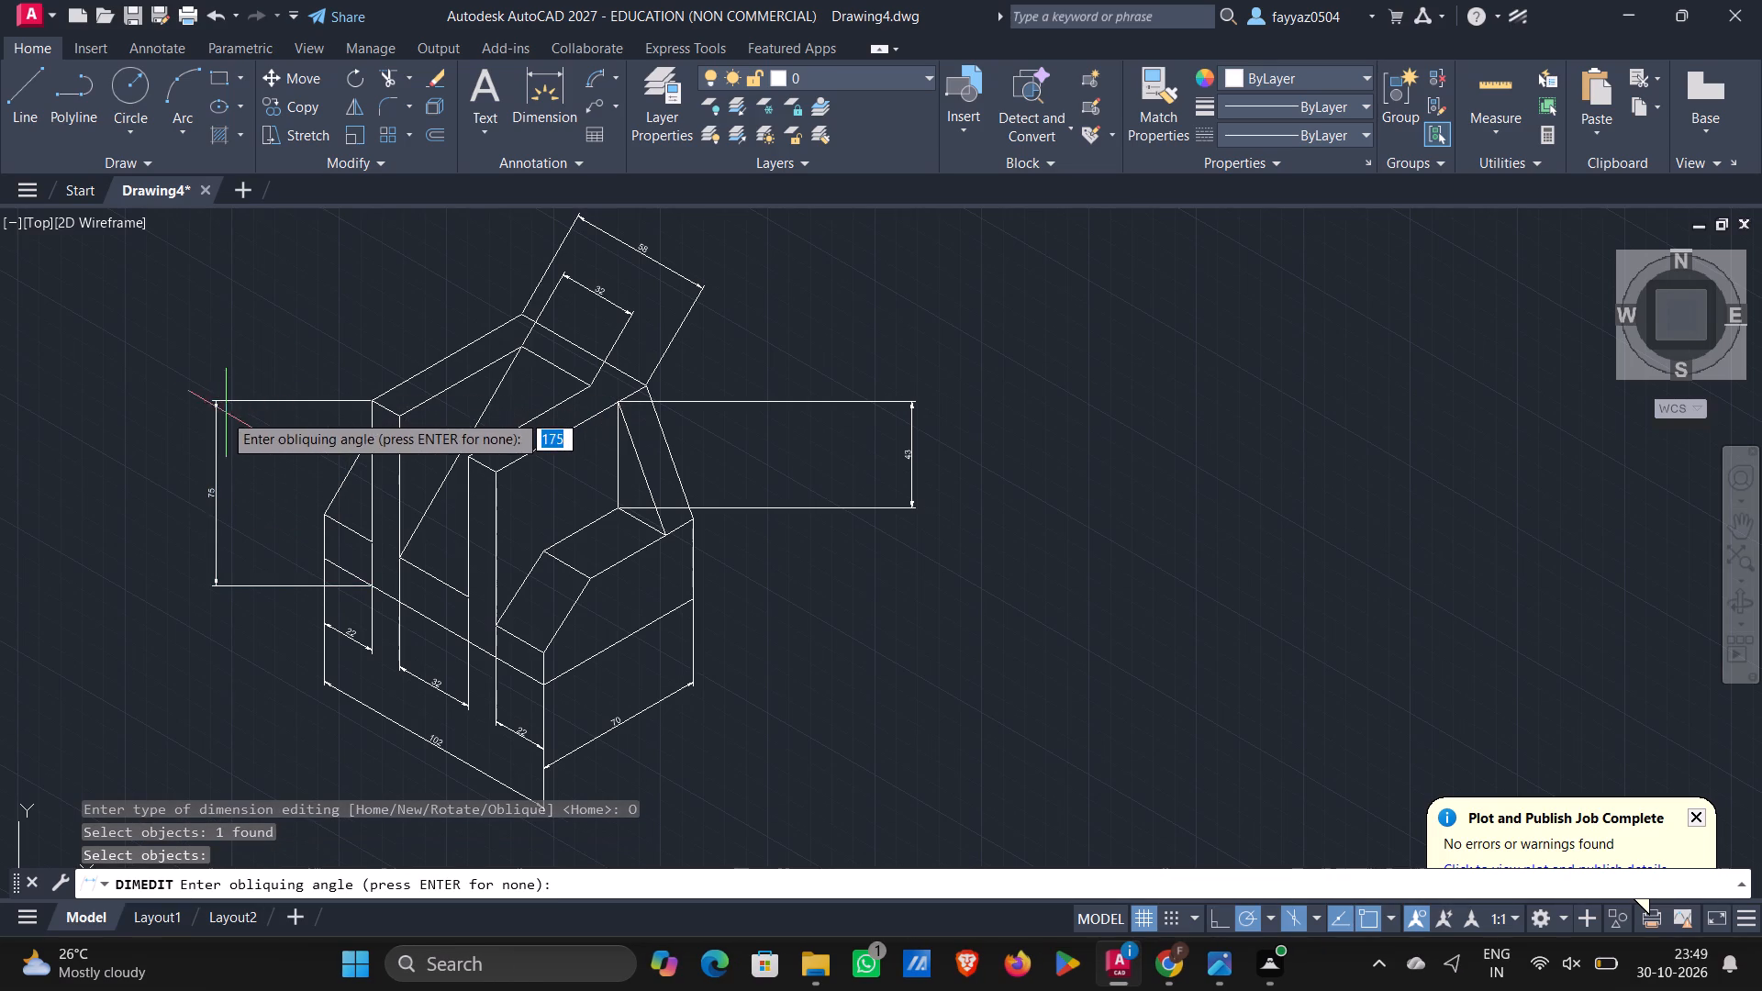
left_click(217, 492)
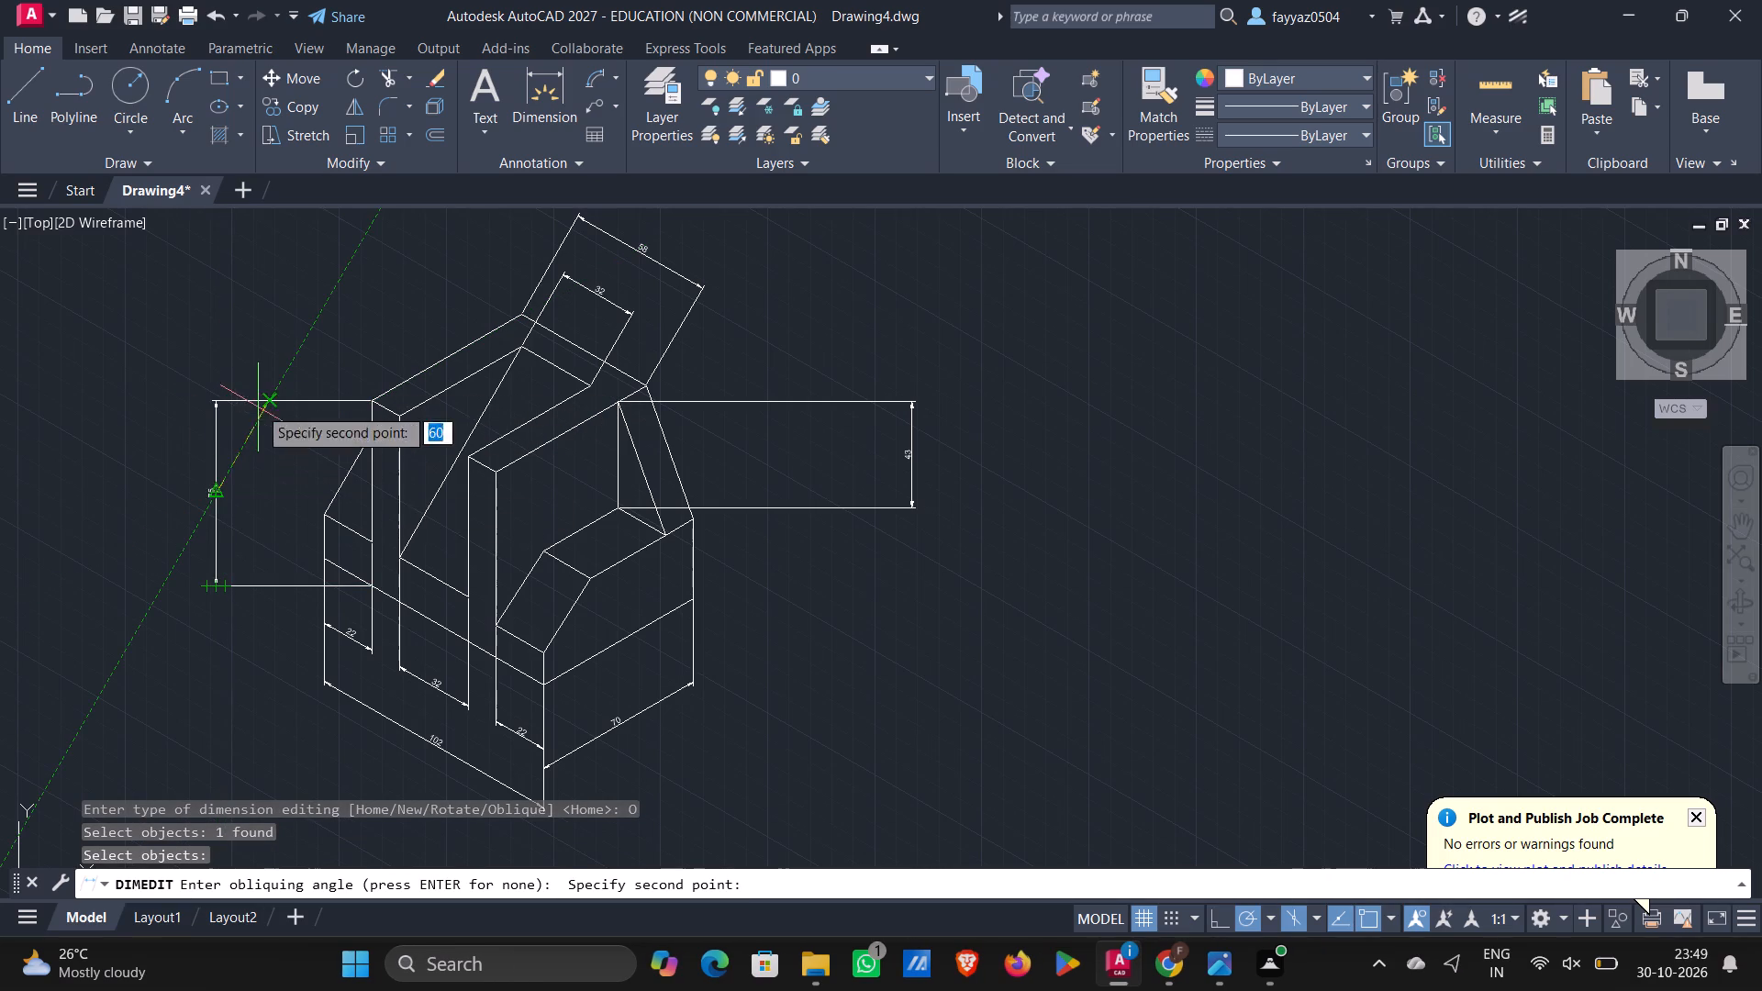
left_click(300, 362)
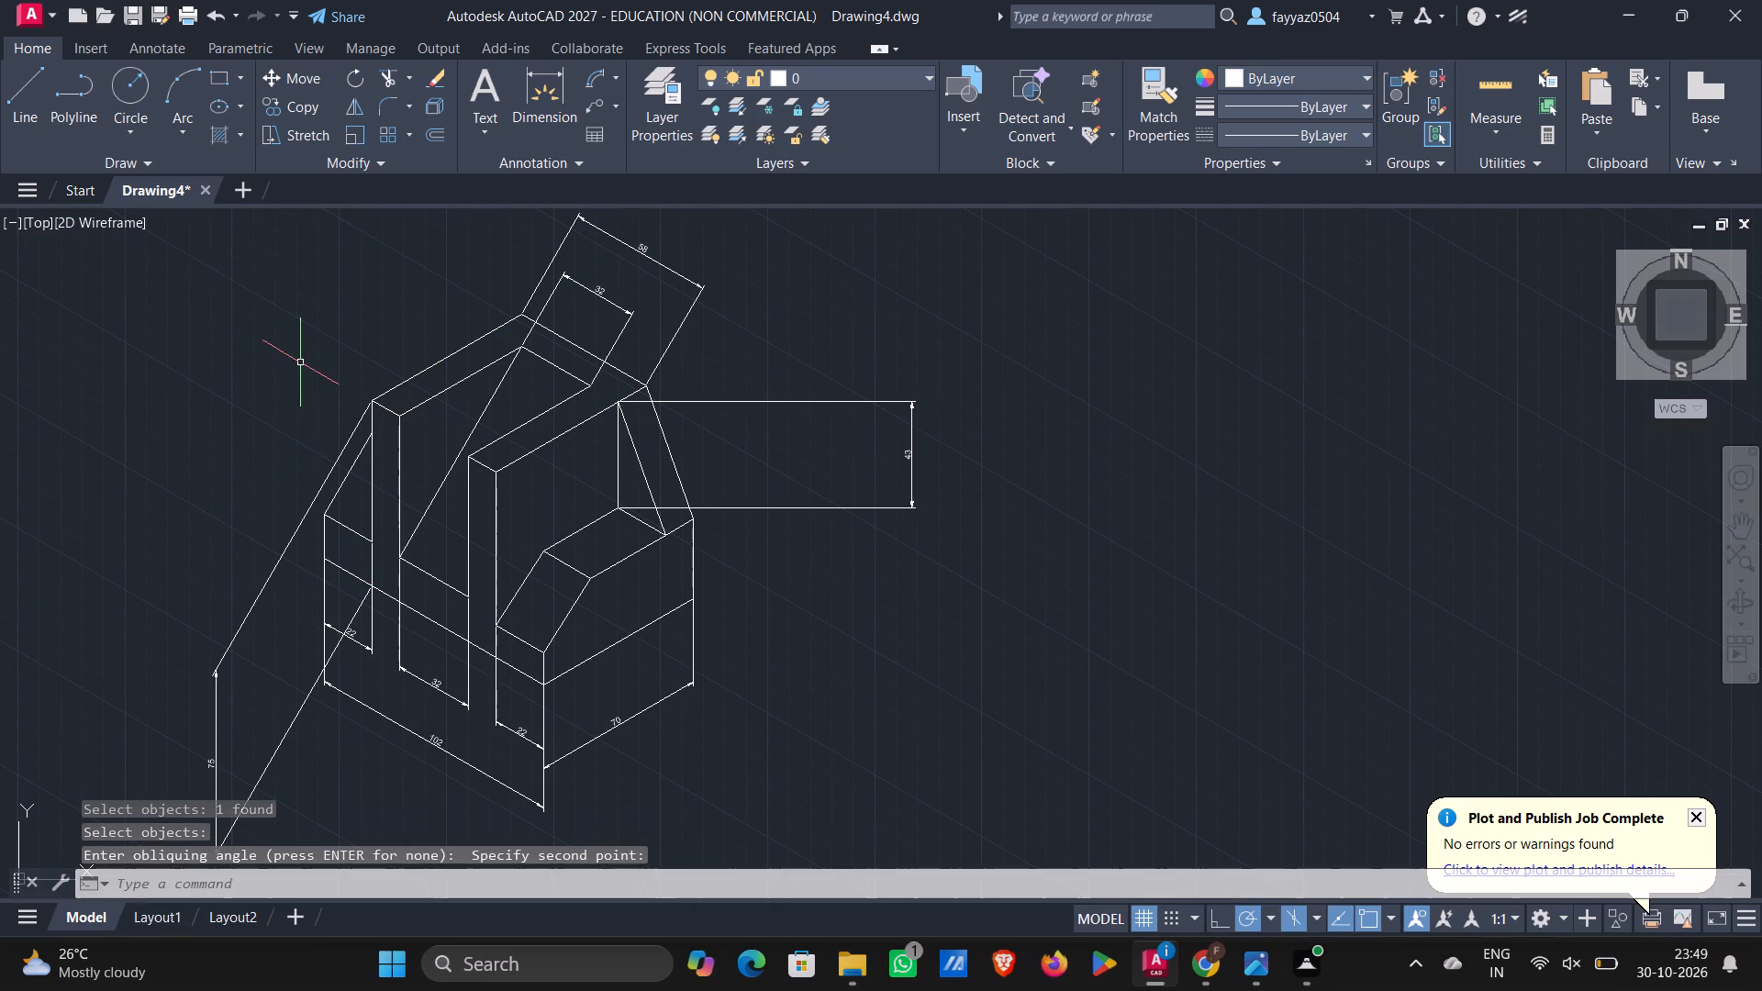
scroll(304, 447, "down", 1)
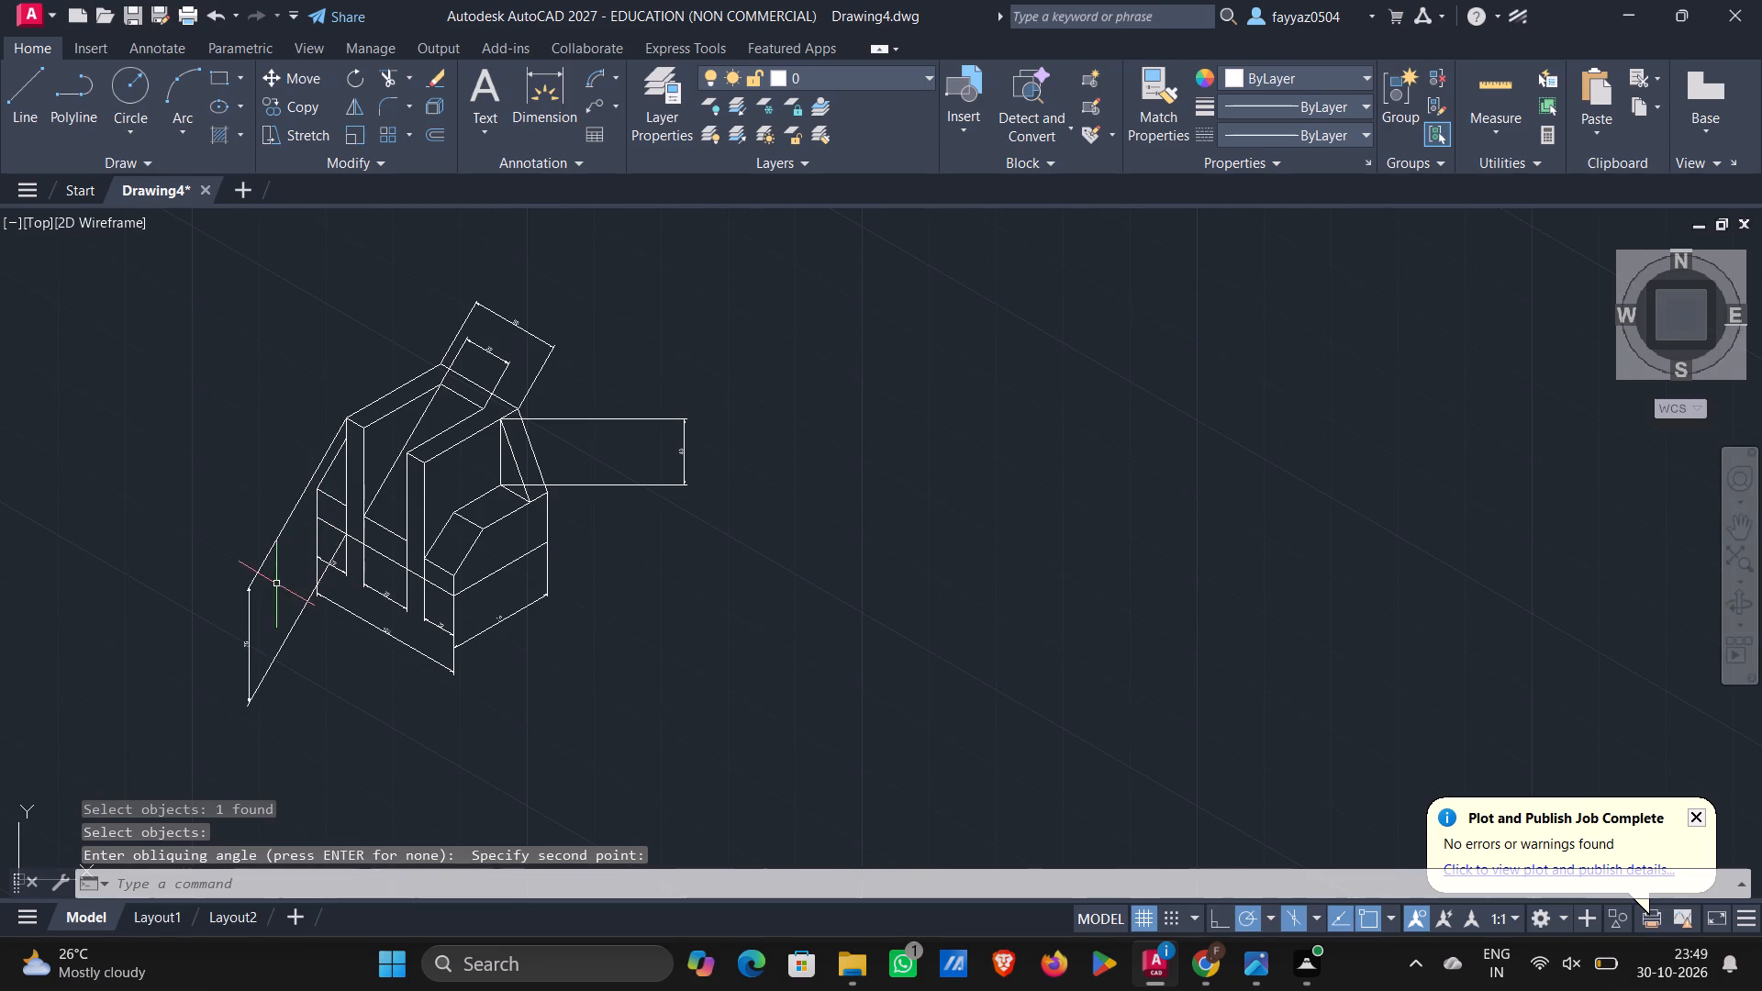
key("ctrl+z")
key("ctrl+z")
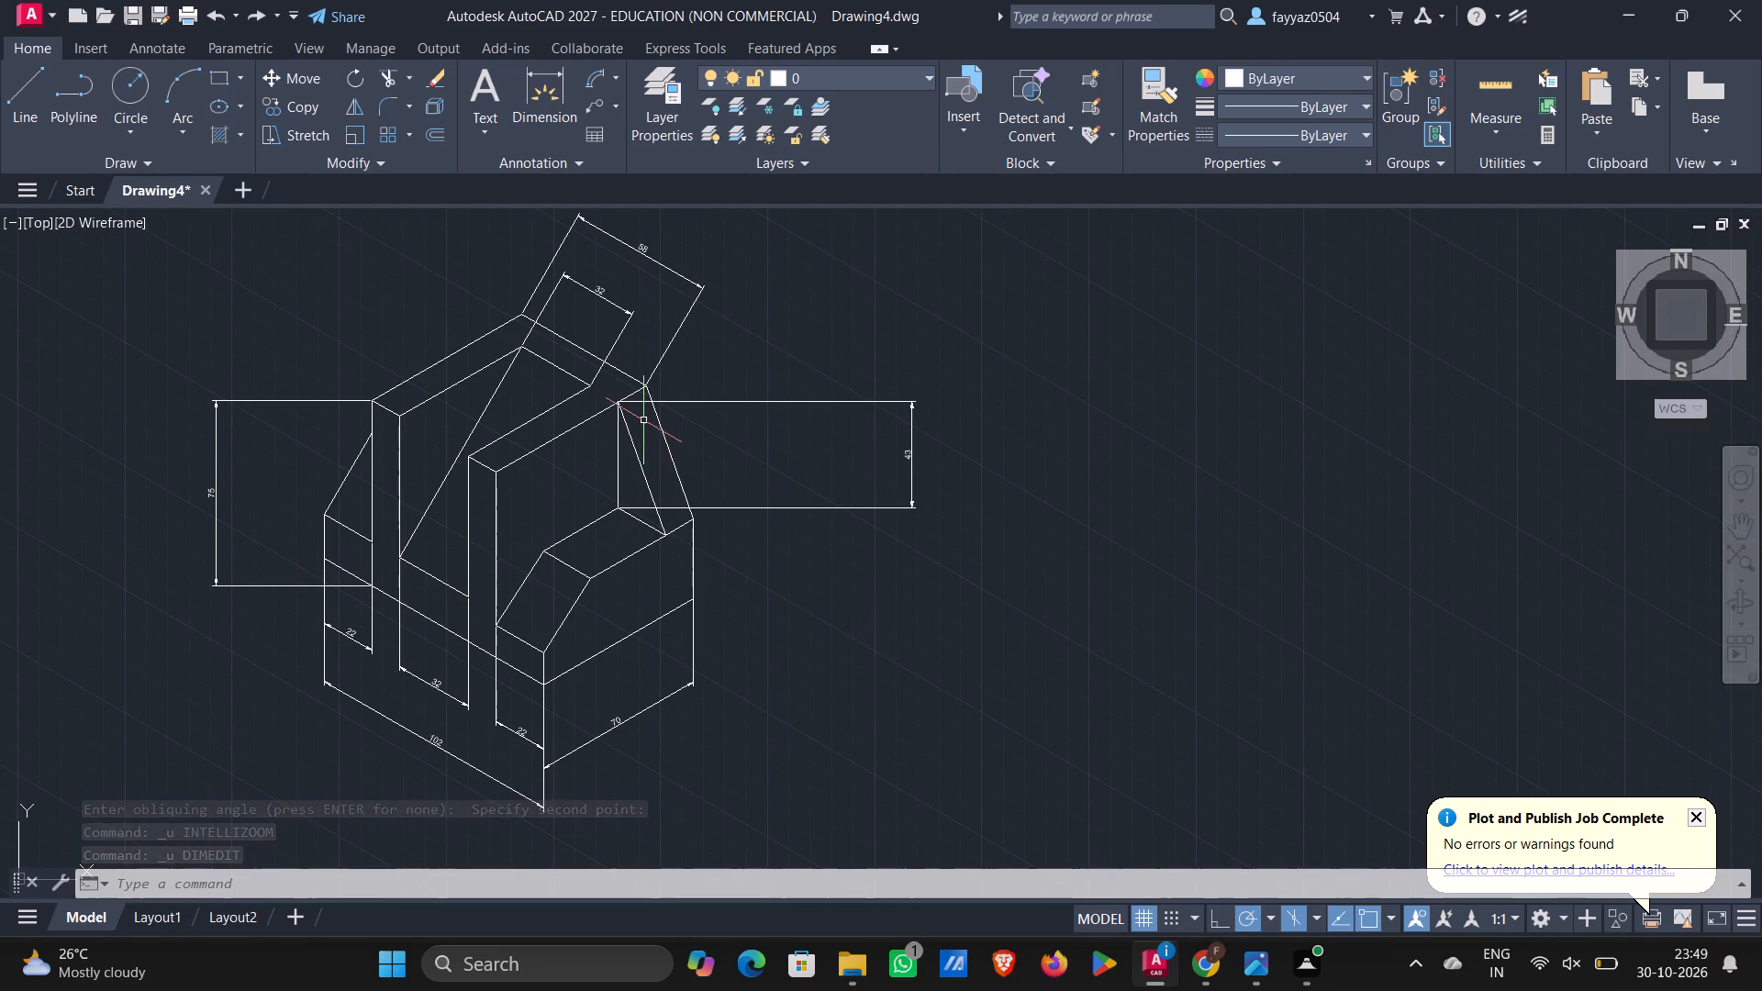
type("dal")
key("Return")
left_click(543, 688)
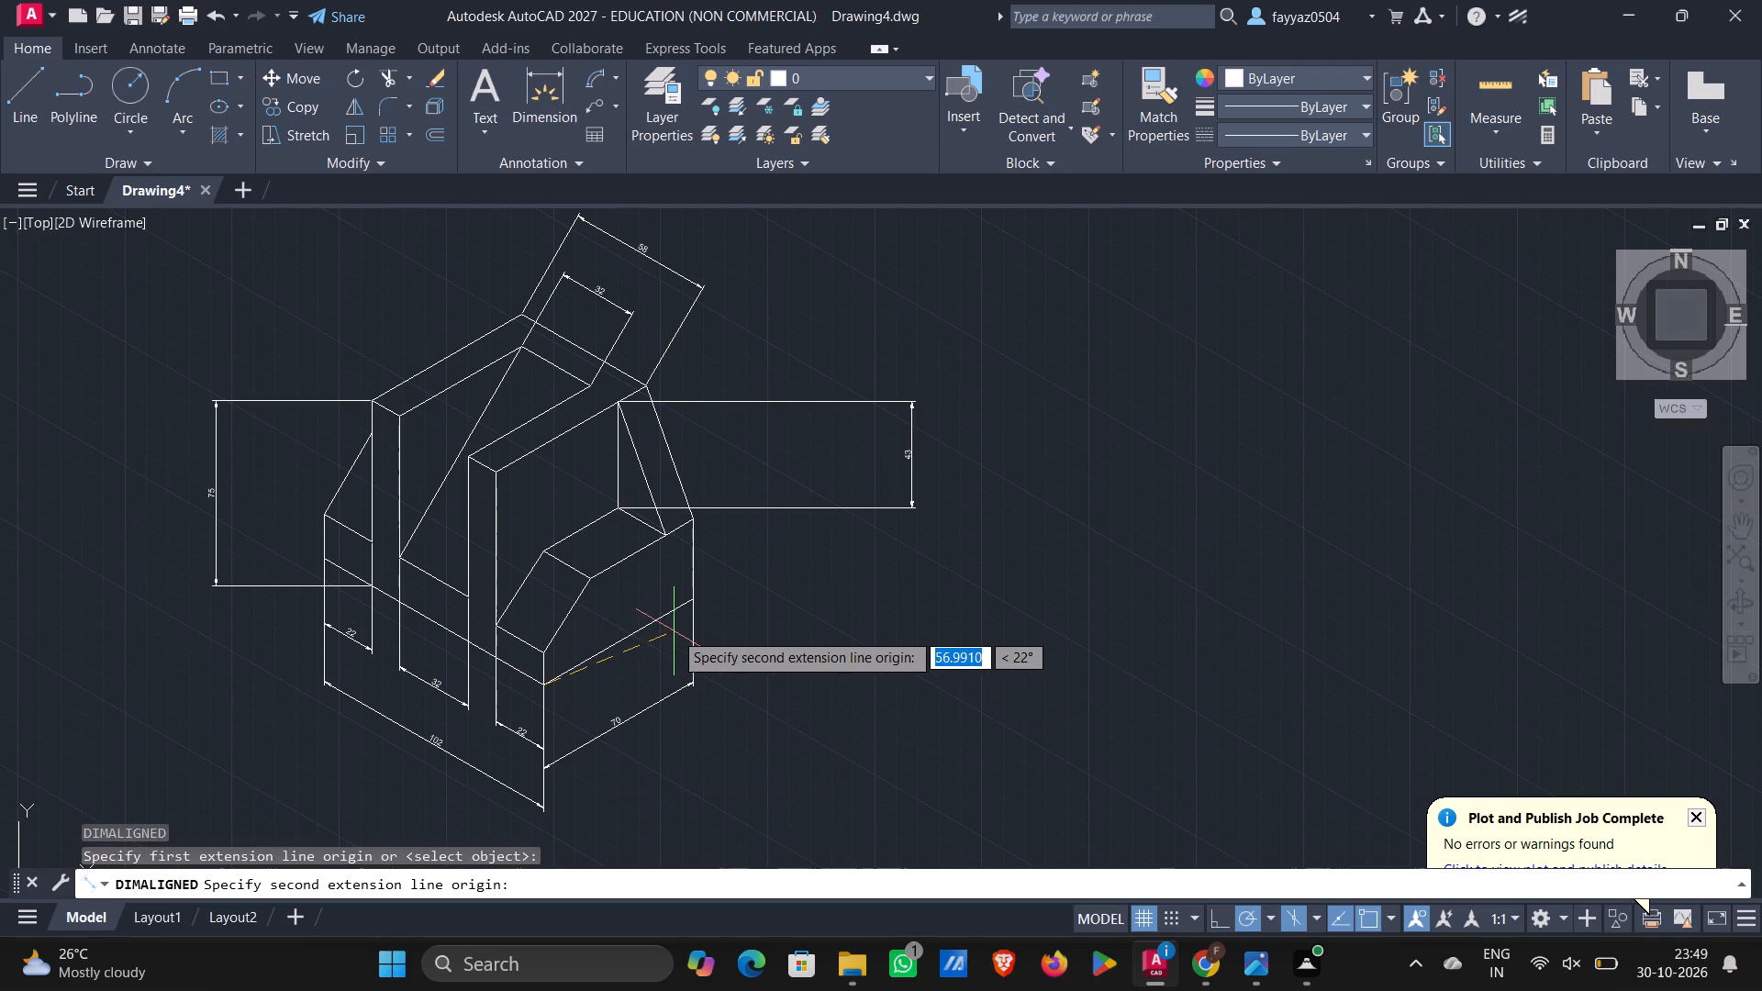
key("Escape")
Add an aligned dimension along the near sloped block's outer top edge, placed outside the part beyond the base depth dimension.
type("da")
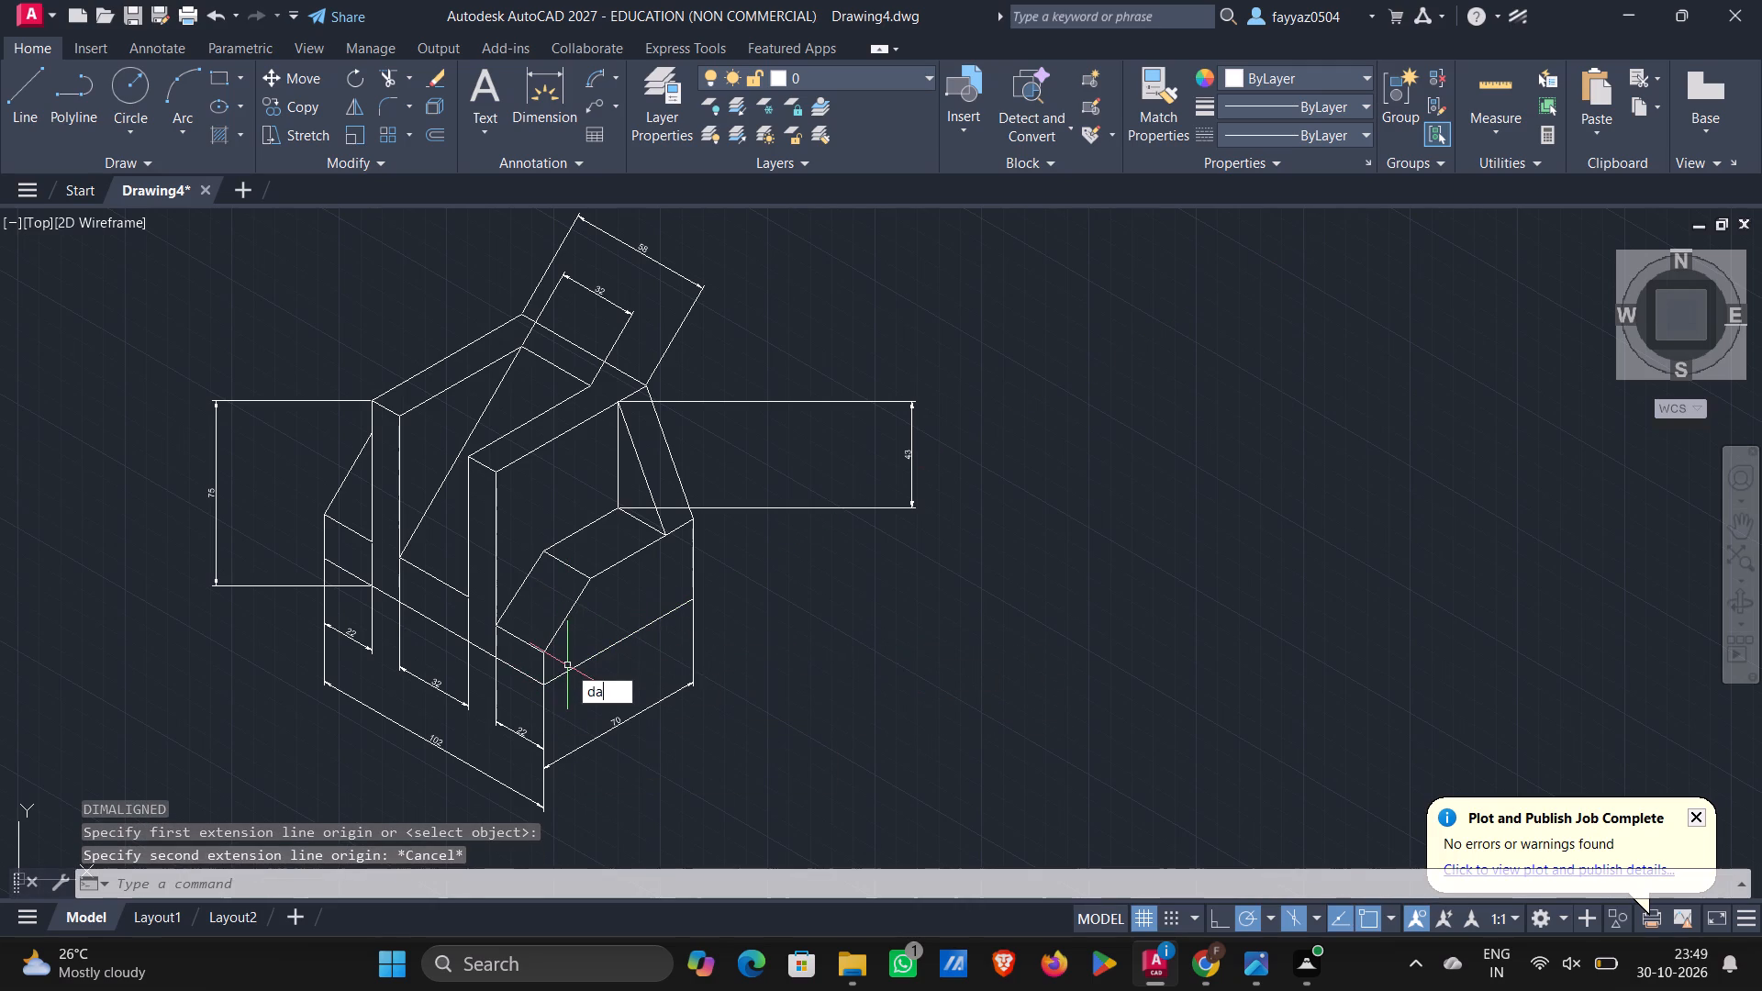
key("l")
key("Return")
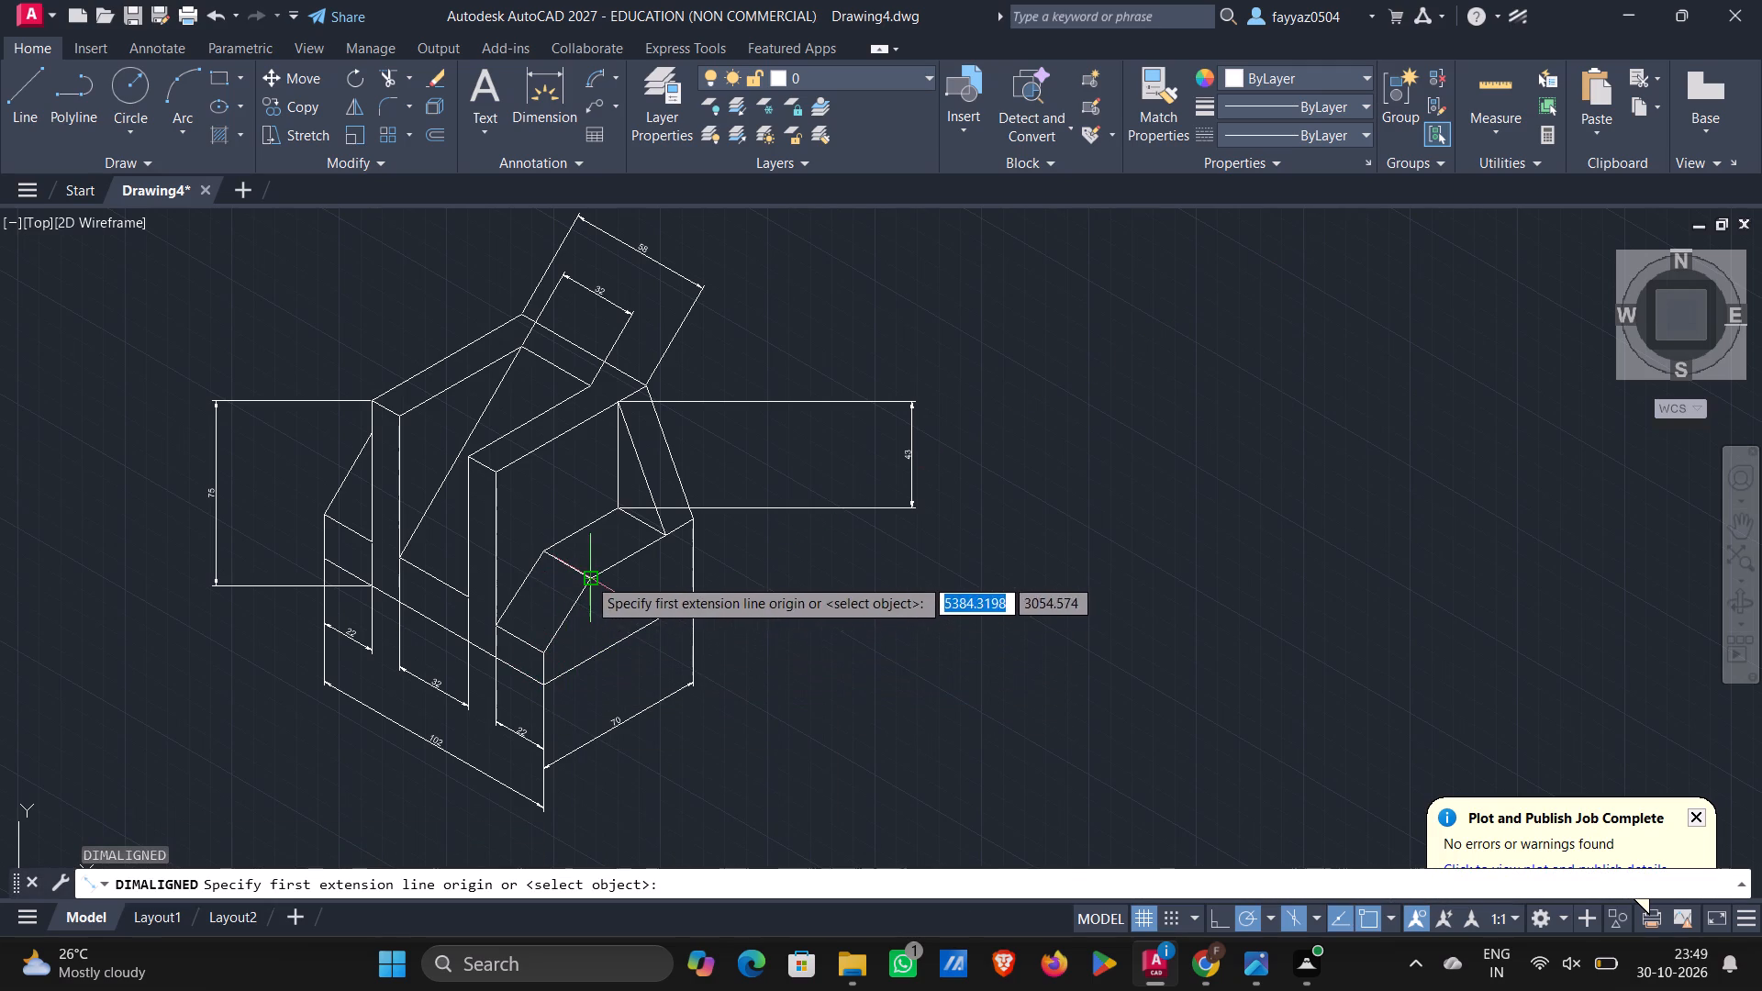
left_click(587, 577)
left_click(695, 518)
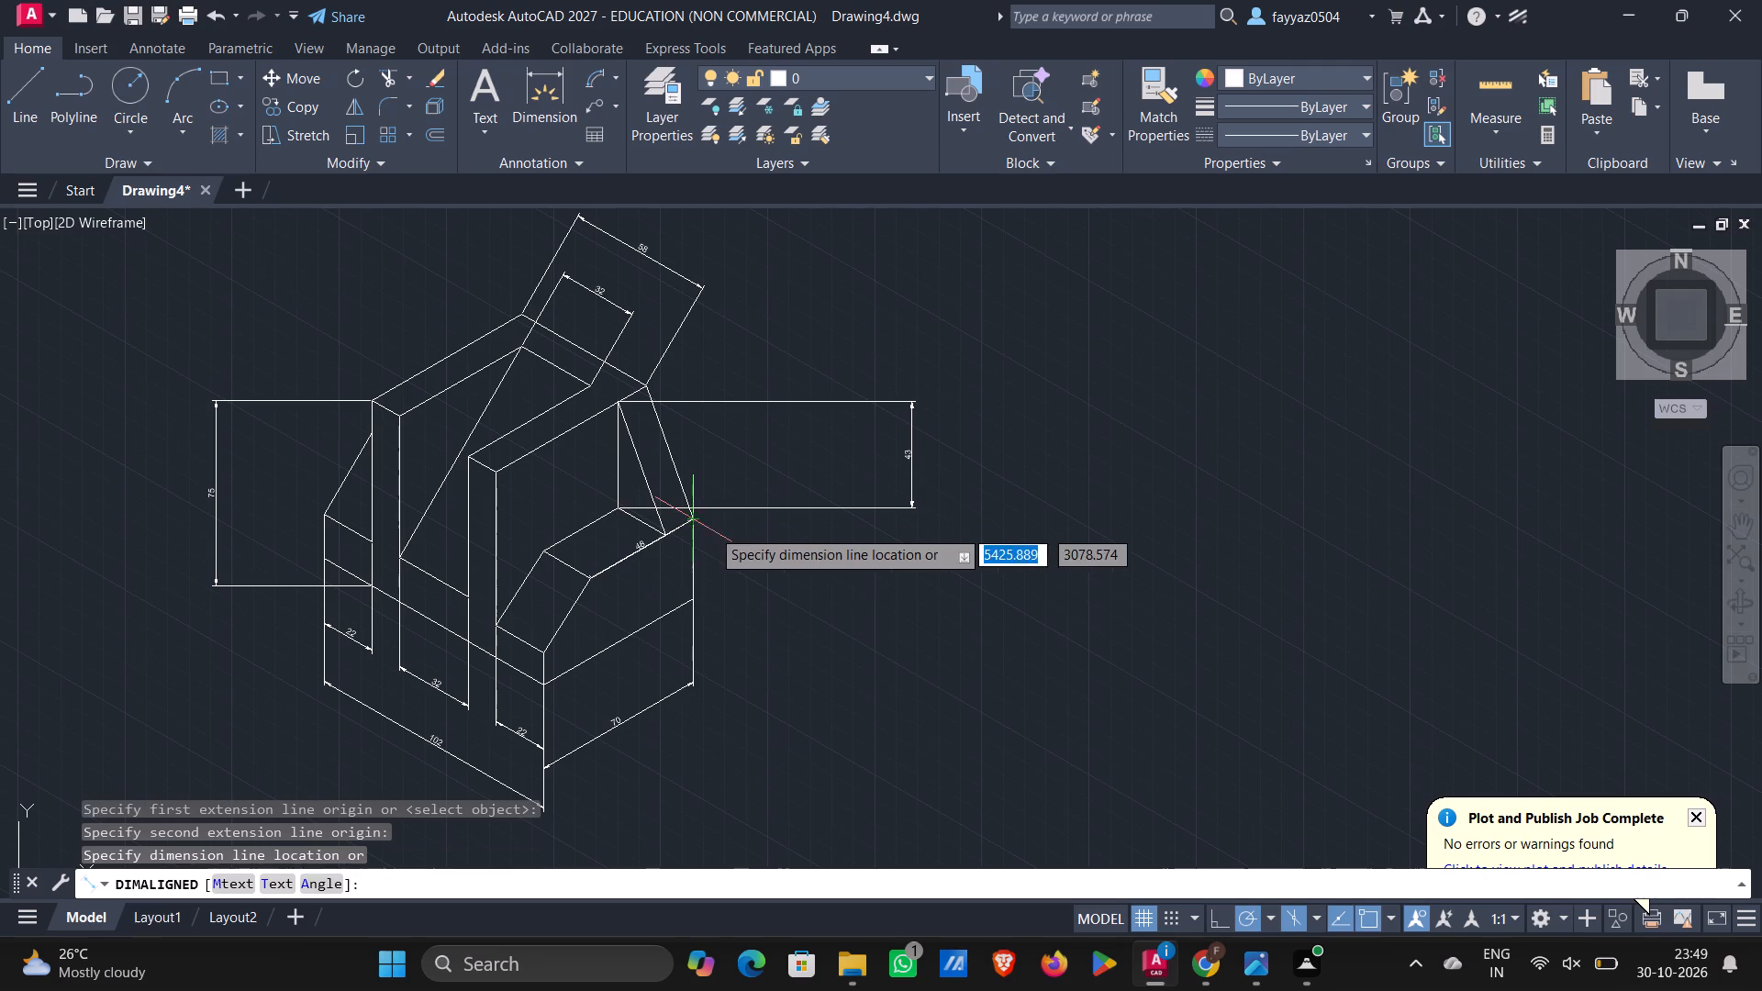
left_click(844, 663)
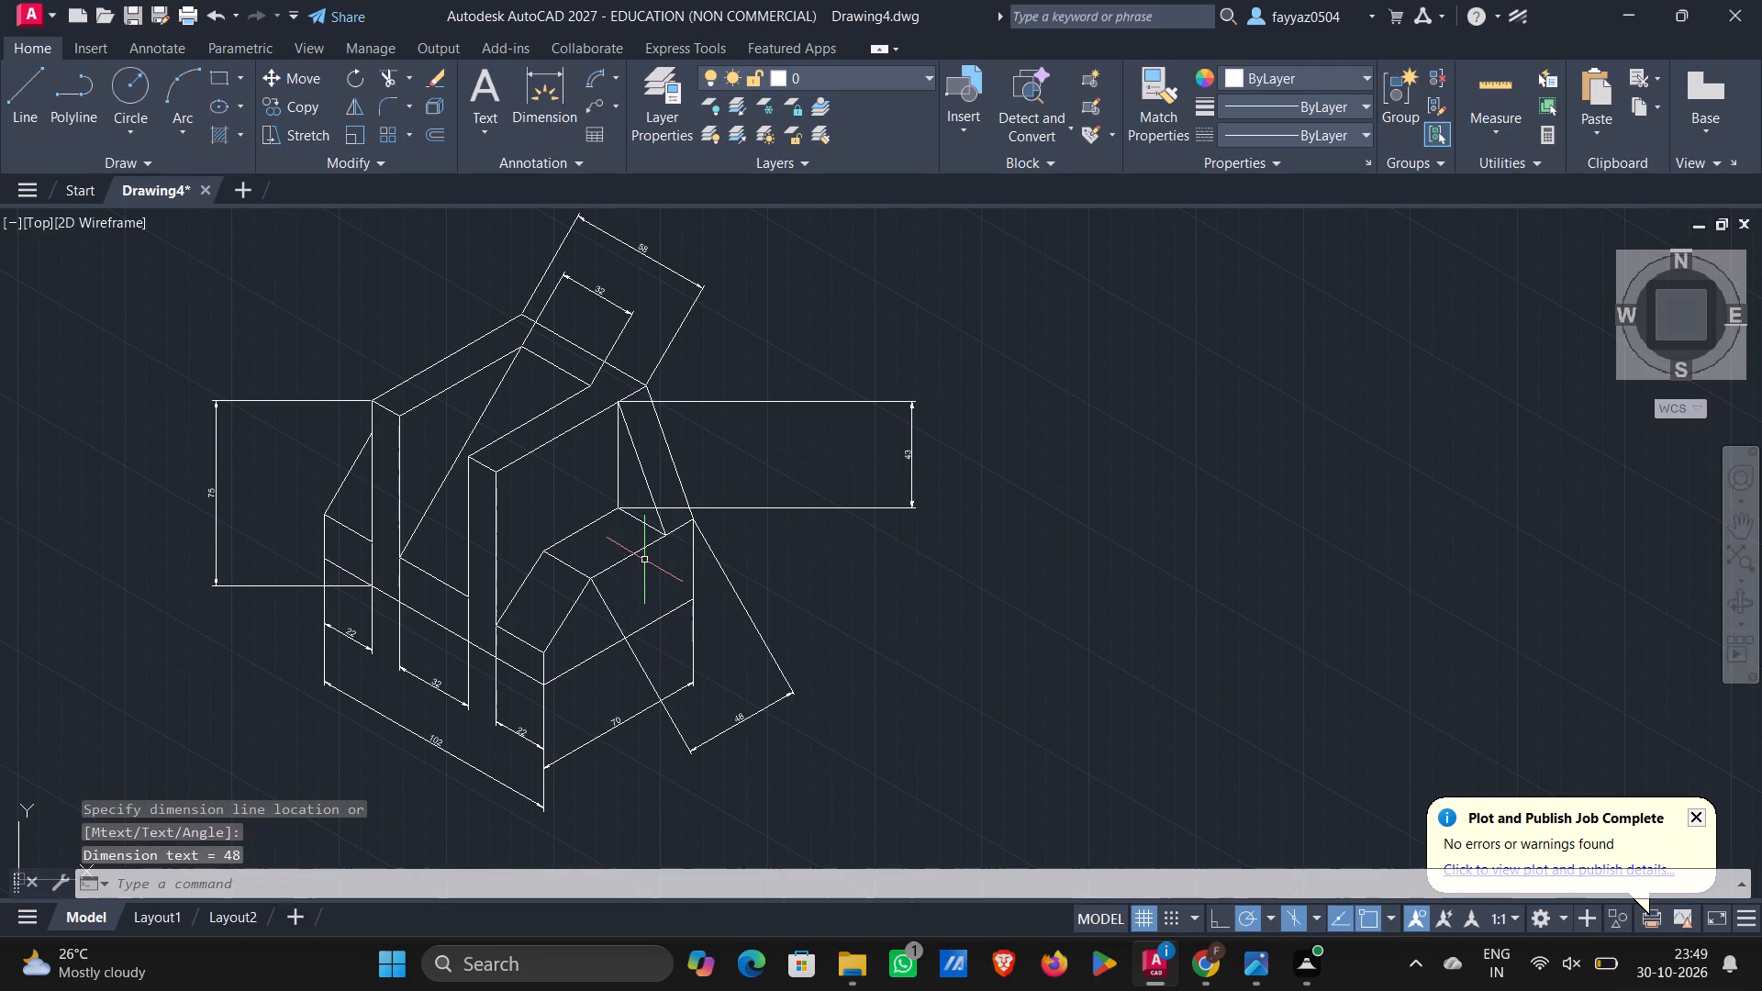
Turn off the drawing grid display.
middle_click_drag(625, 506, 627, 506)
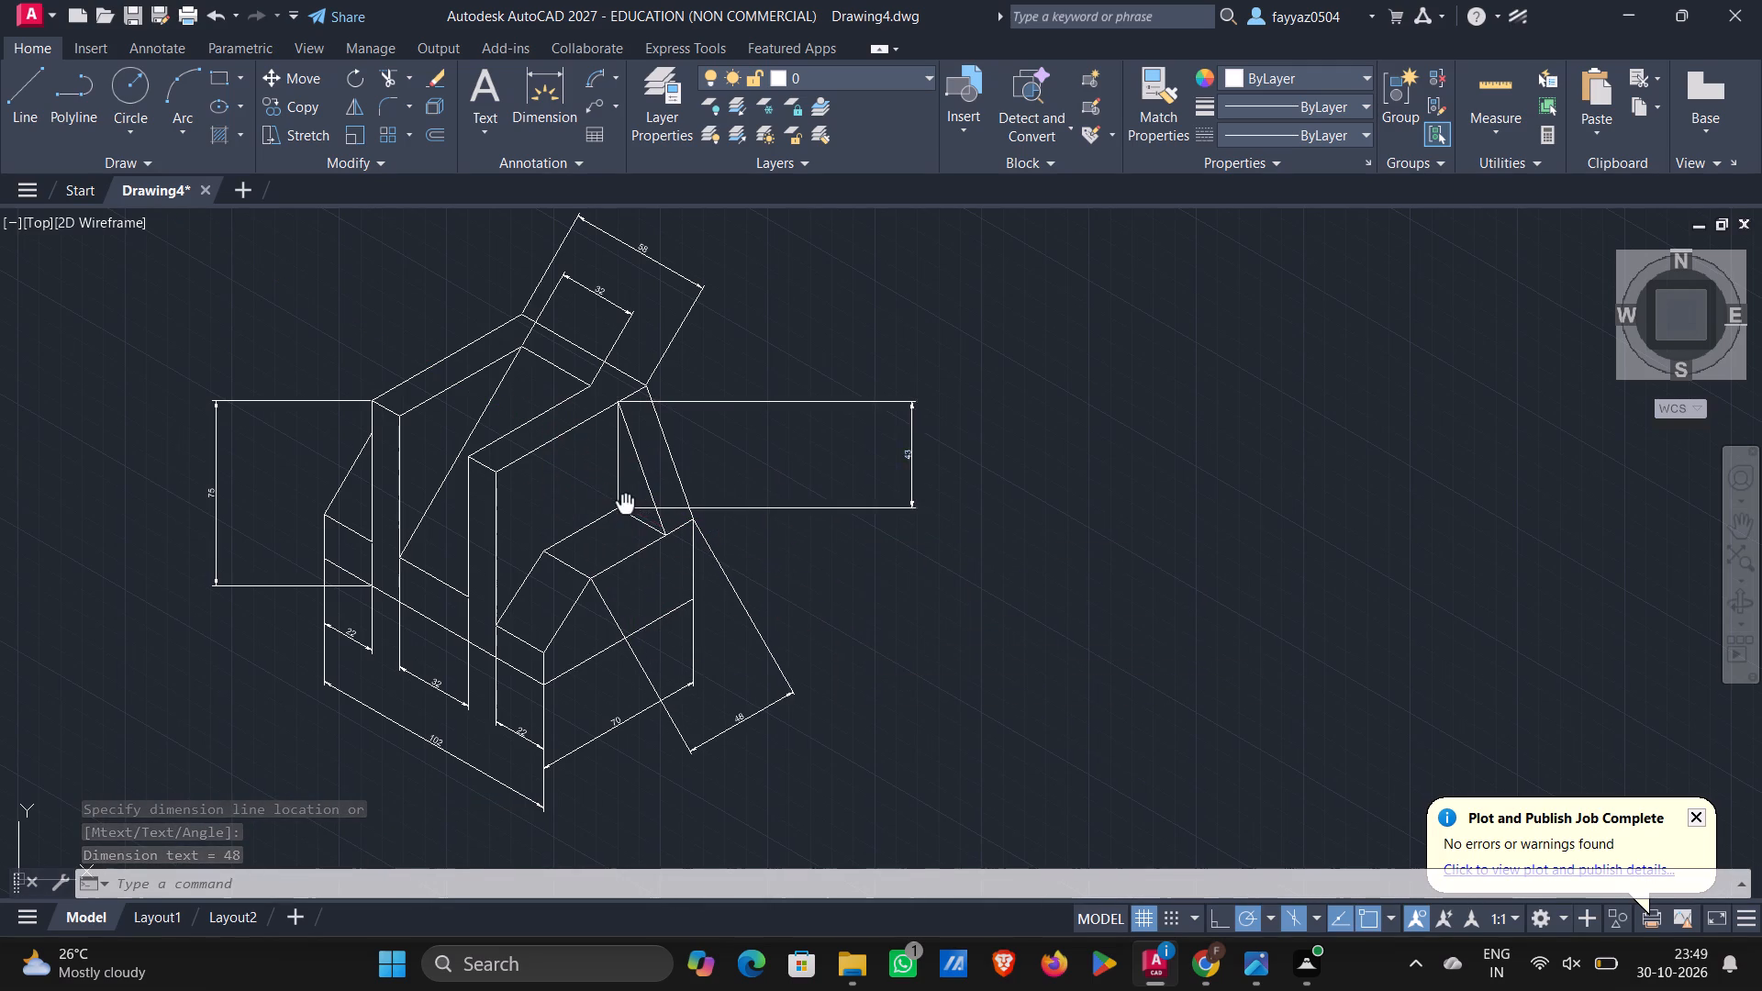
middle_click_drag(627, 506, 845, 556)
left_click(1135, 923)
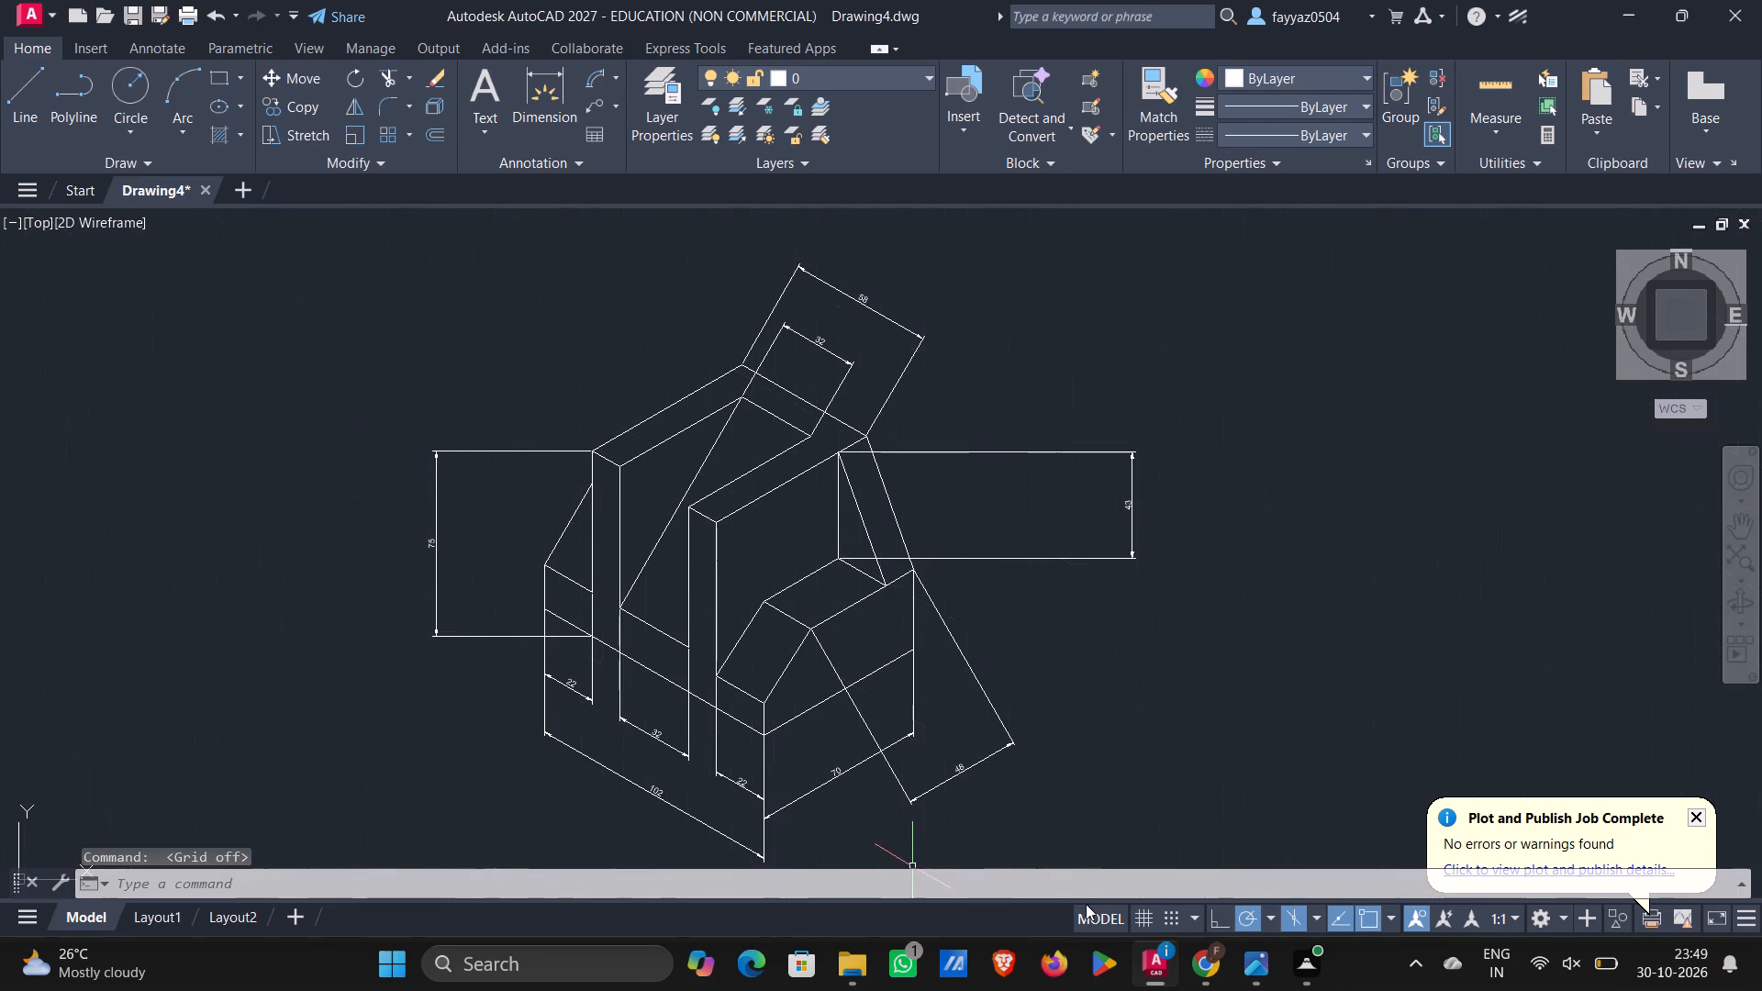
Start saving the drawing in Documents, replacing the proposed file name with a new one beginning with "Slot".
key("ctrl+s")
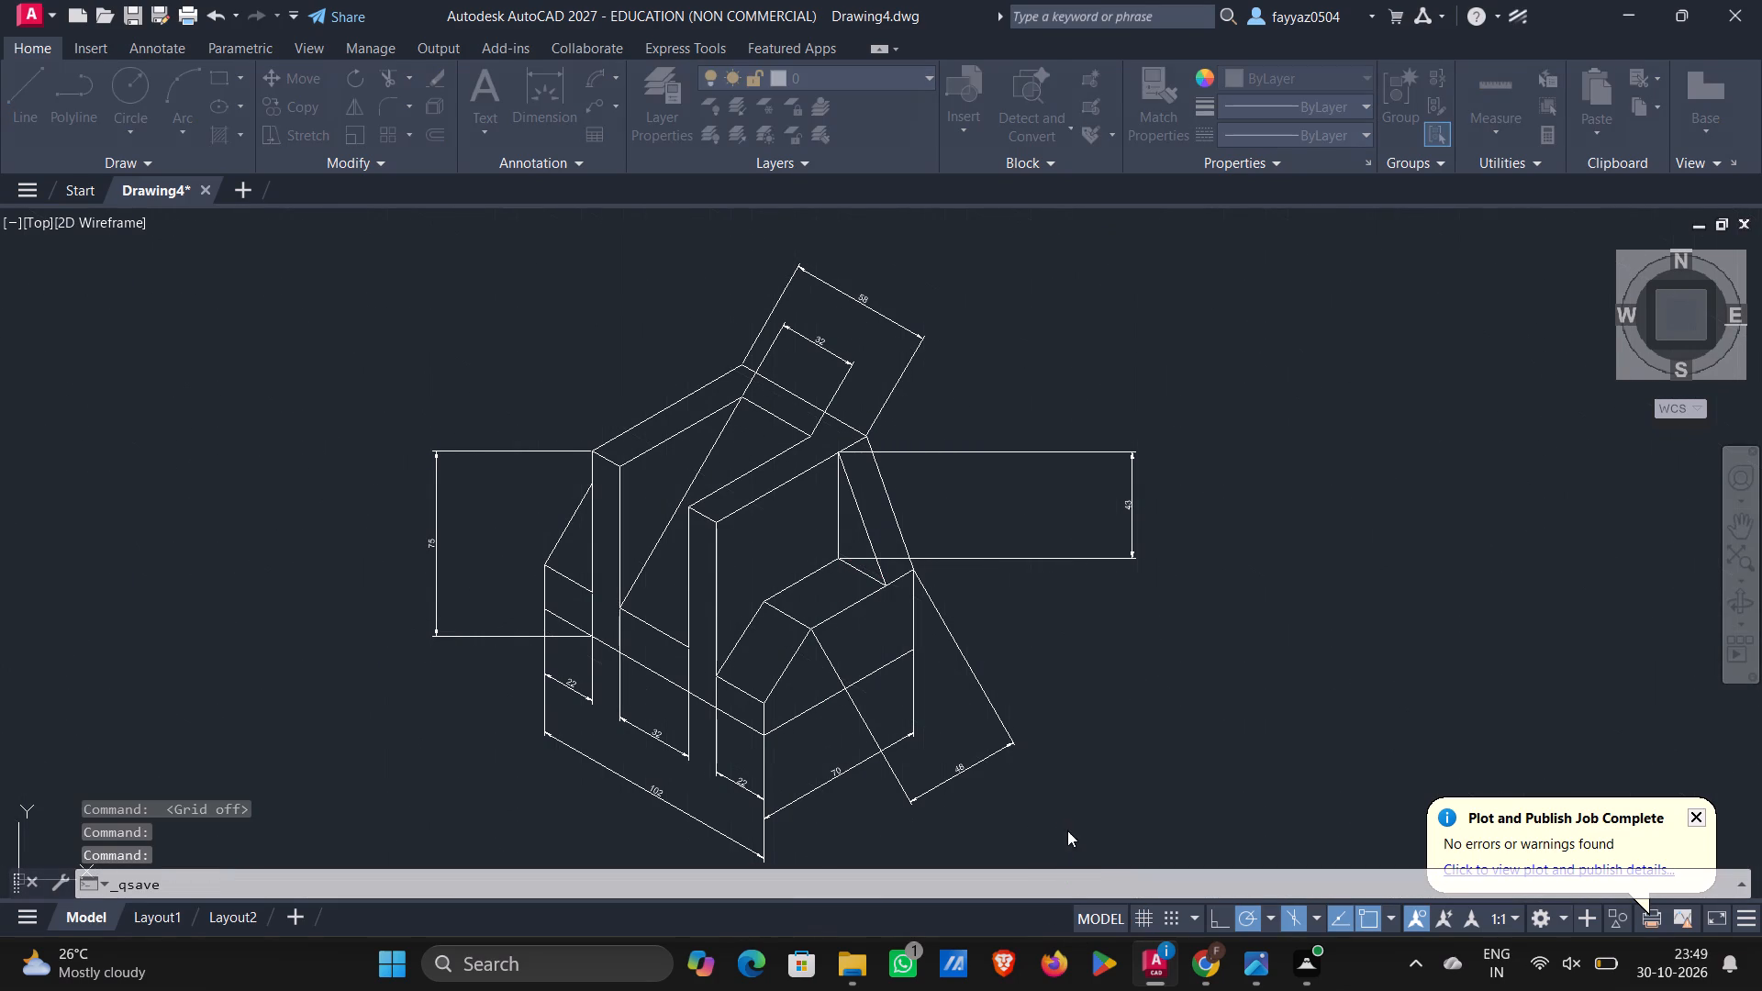
left_click(965, 700)
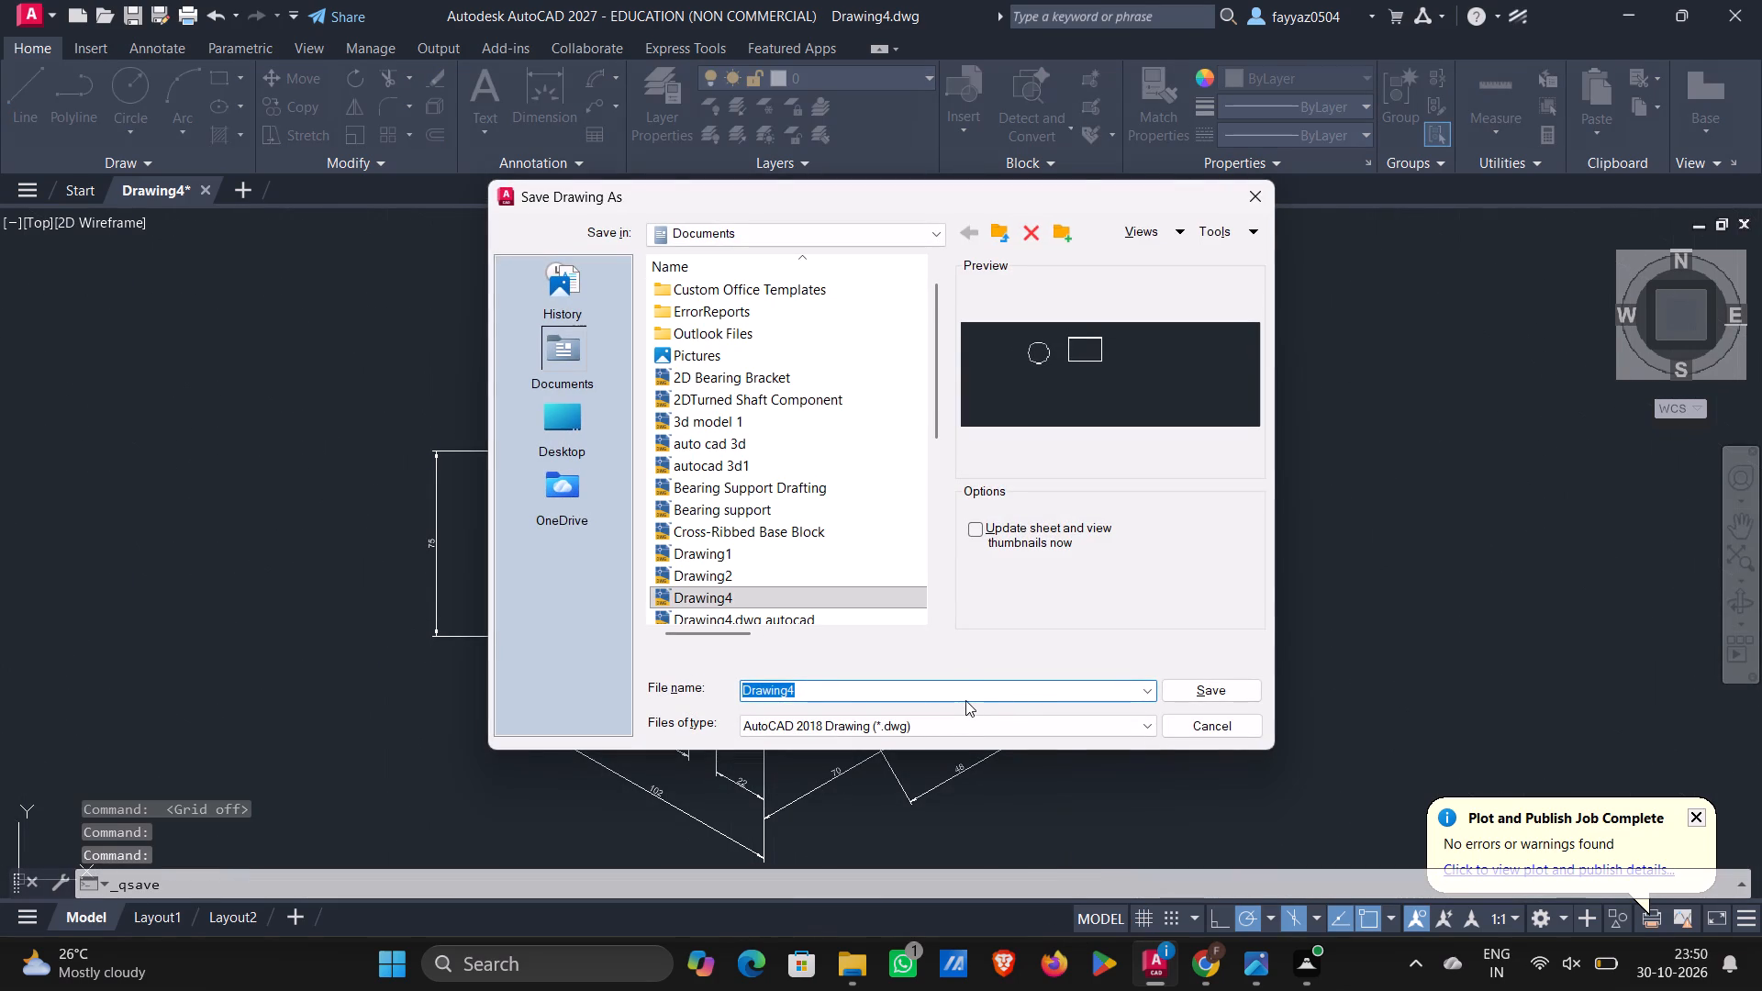
left_click(957, 696)
key("BackSpace")
key("BackSpace")
key("BackSpace")
key("BackSpace")
key("BackSpace")
key("BackSpace")
key("BackSpace")
key("BackSpace")
key("BackSpace")
key("BackSpace")
key("BackSpace")
key("BackSpace")
key("BackSpace")
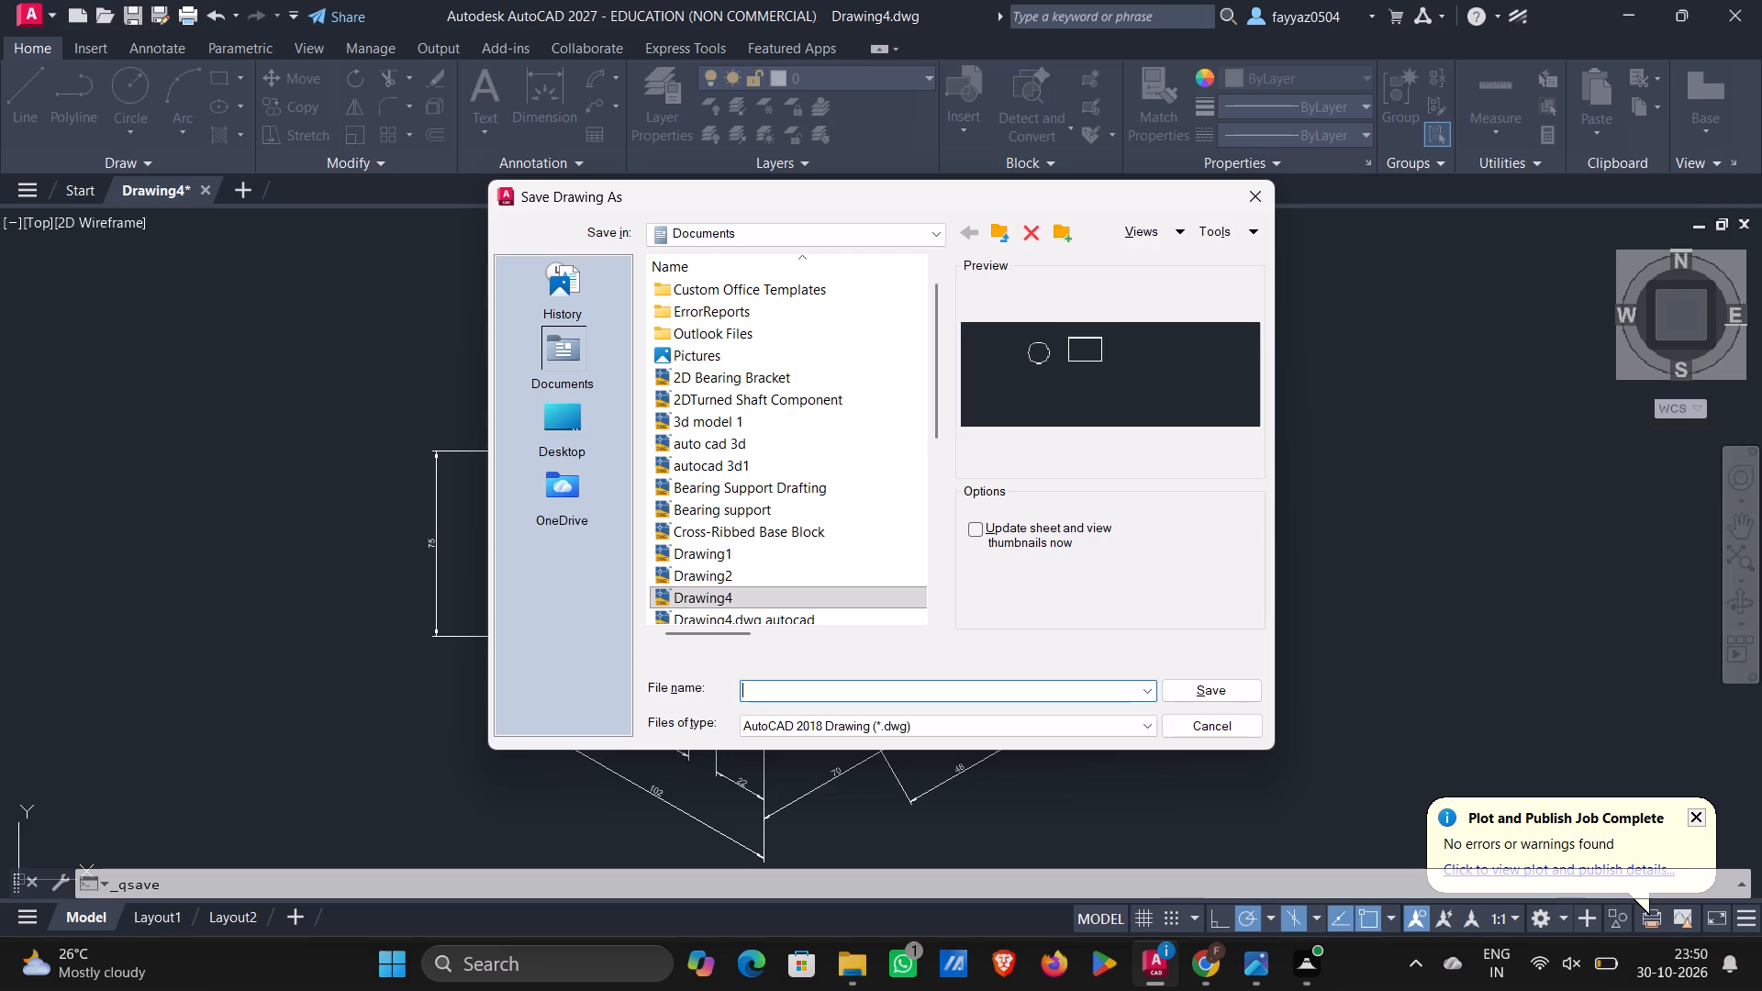
type("Slot")
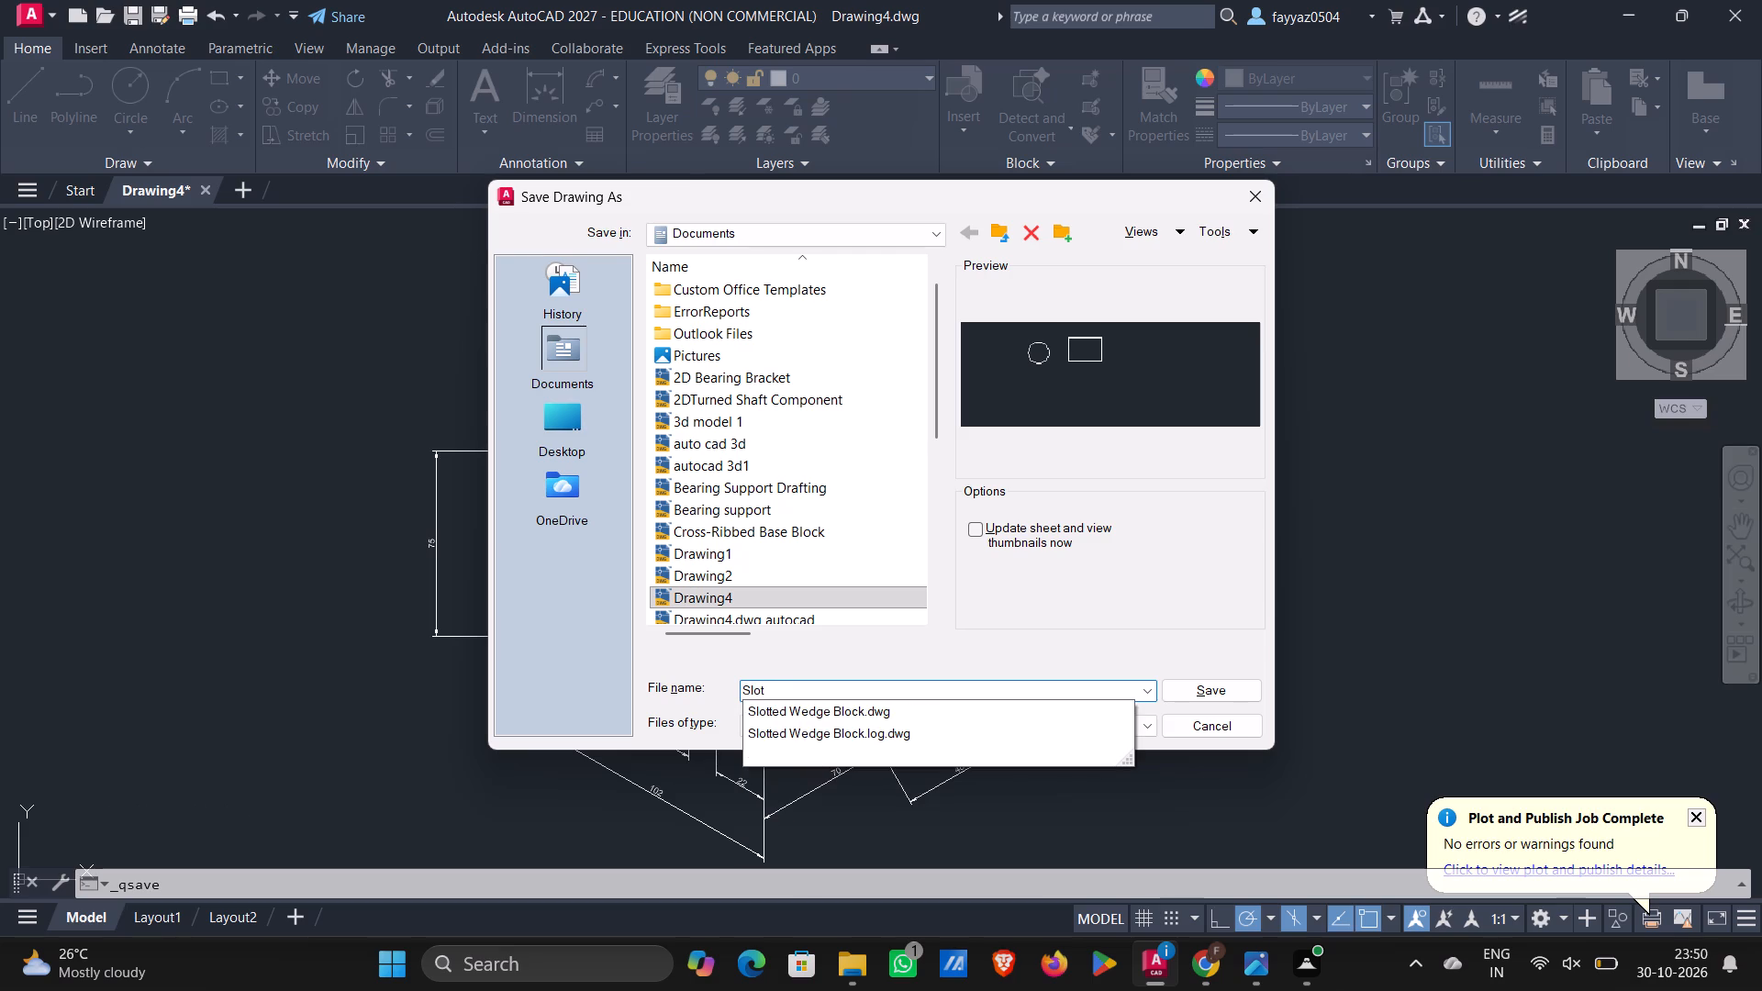
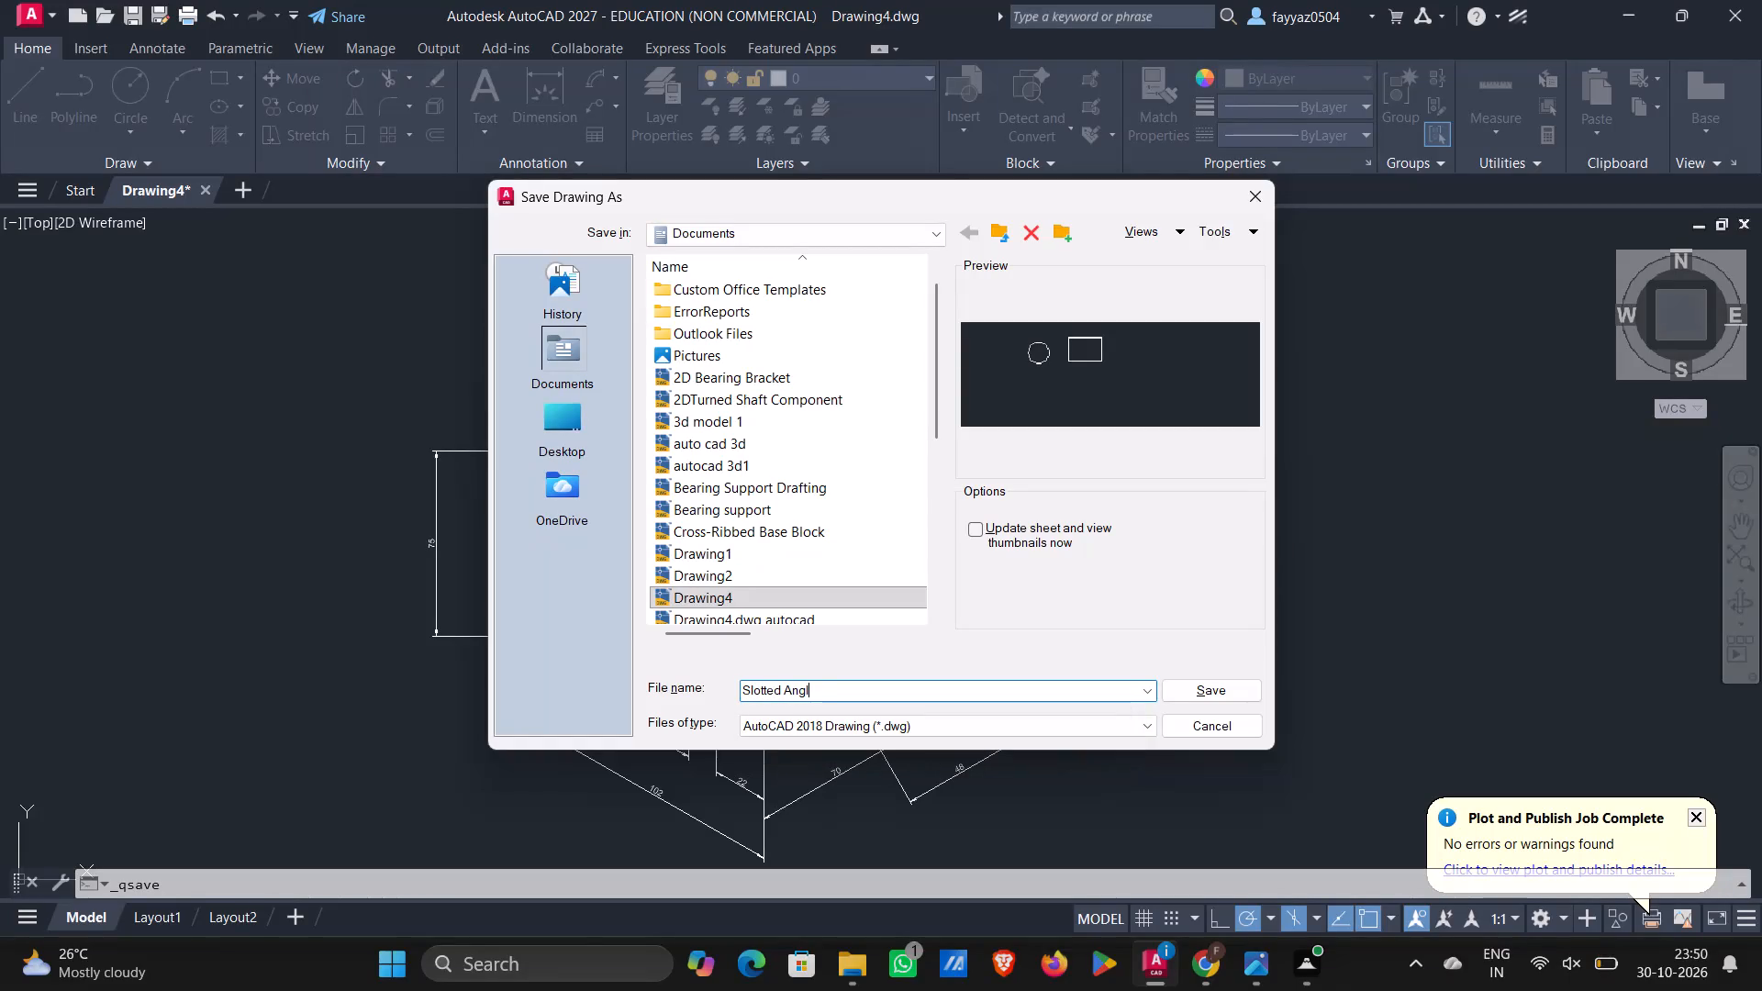
Complete the file name as "Slotted Angle bracket" and save the drawing in Documents as an AutoCAD 2018 Drawing.
type("bracket")
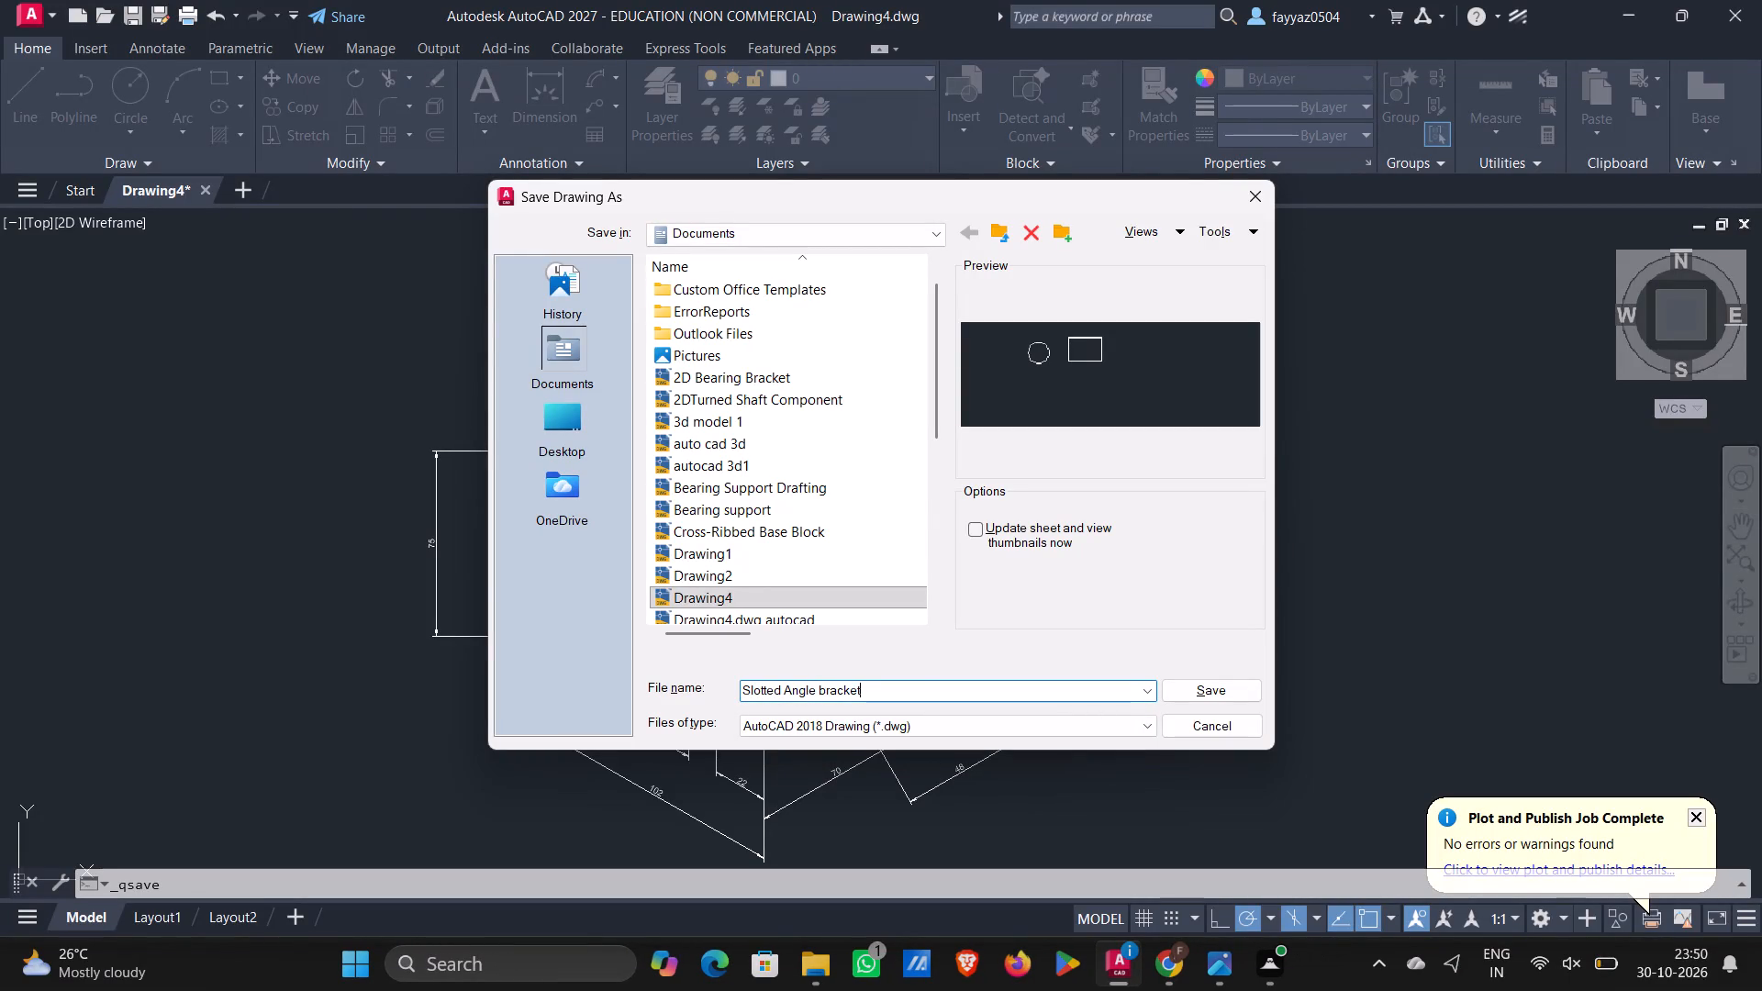
left_click(1202, 691)
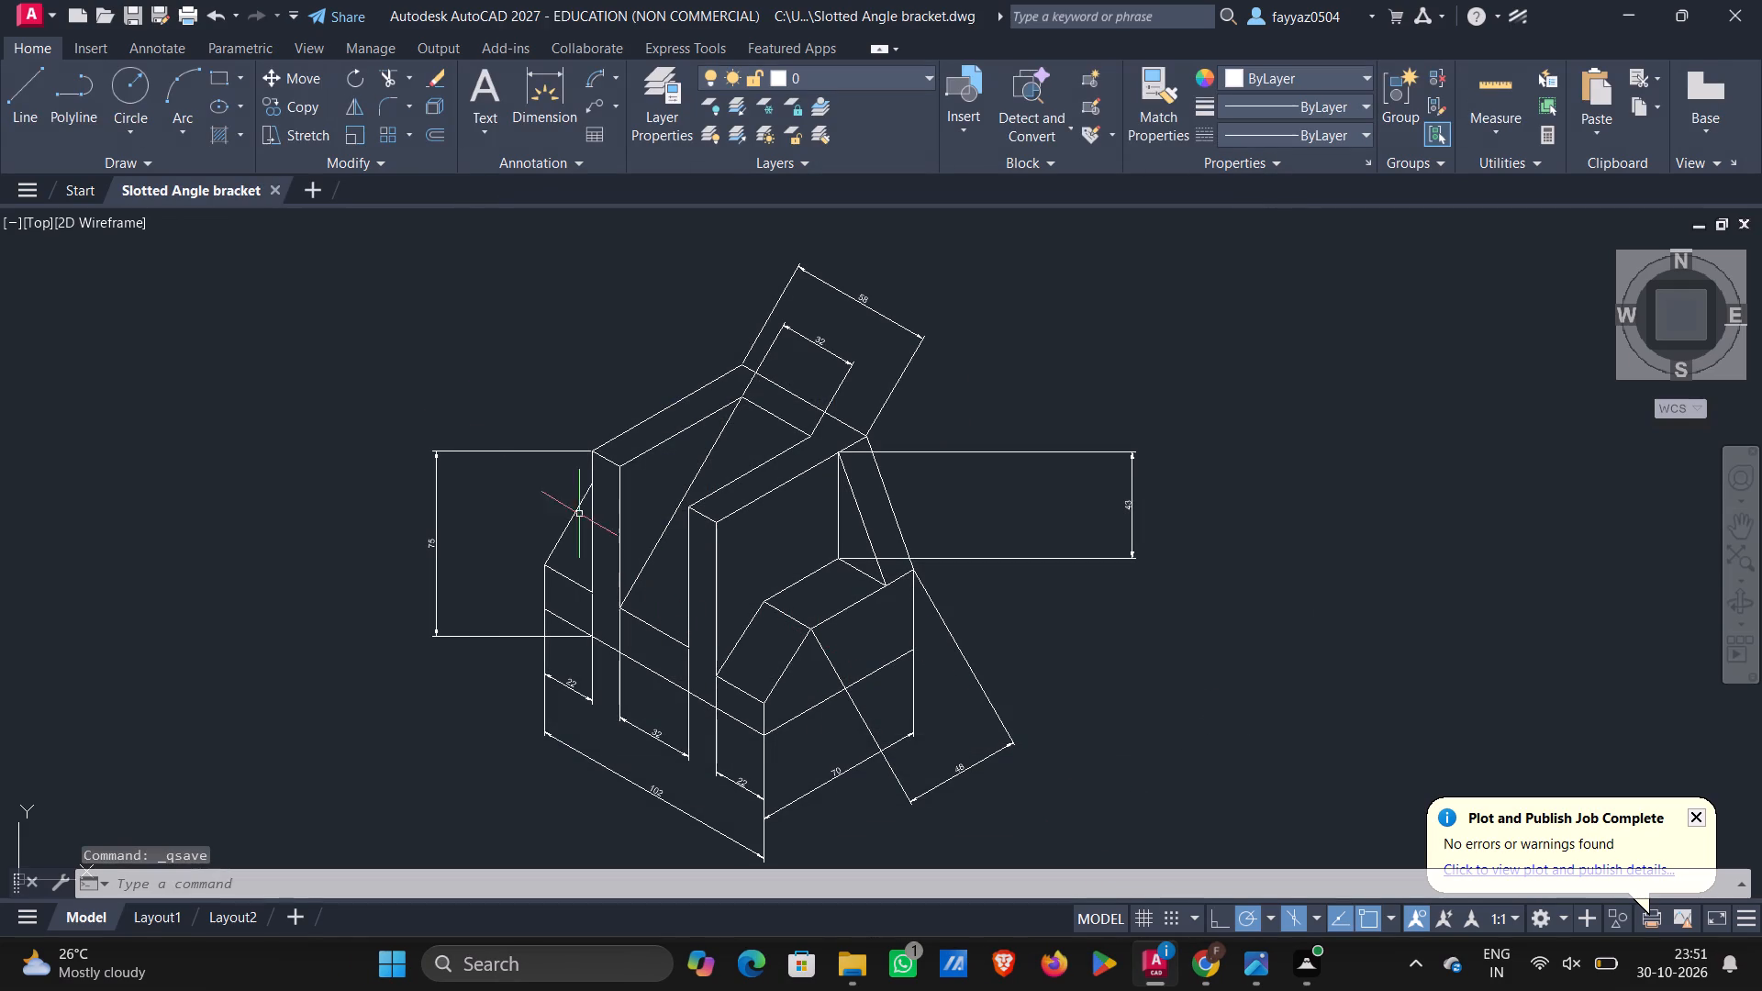
Plot Layout2 with DWG To PDF.pc3, save it in Documents as "Slotted Angle bracket-Layout2.pdf", and return from the PDF preview to the drawing.
left_click(388, 231)
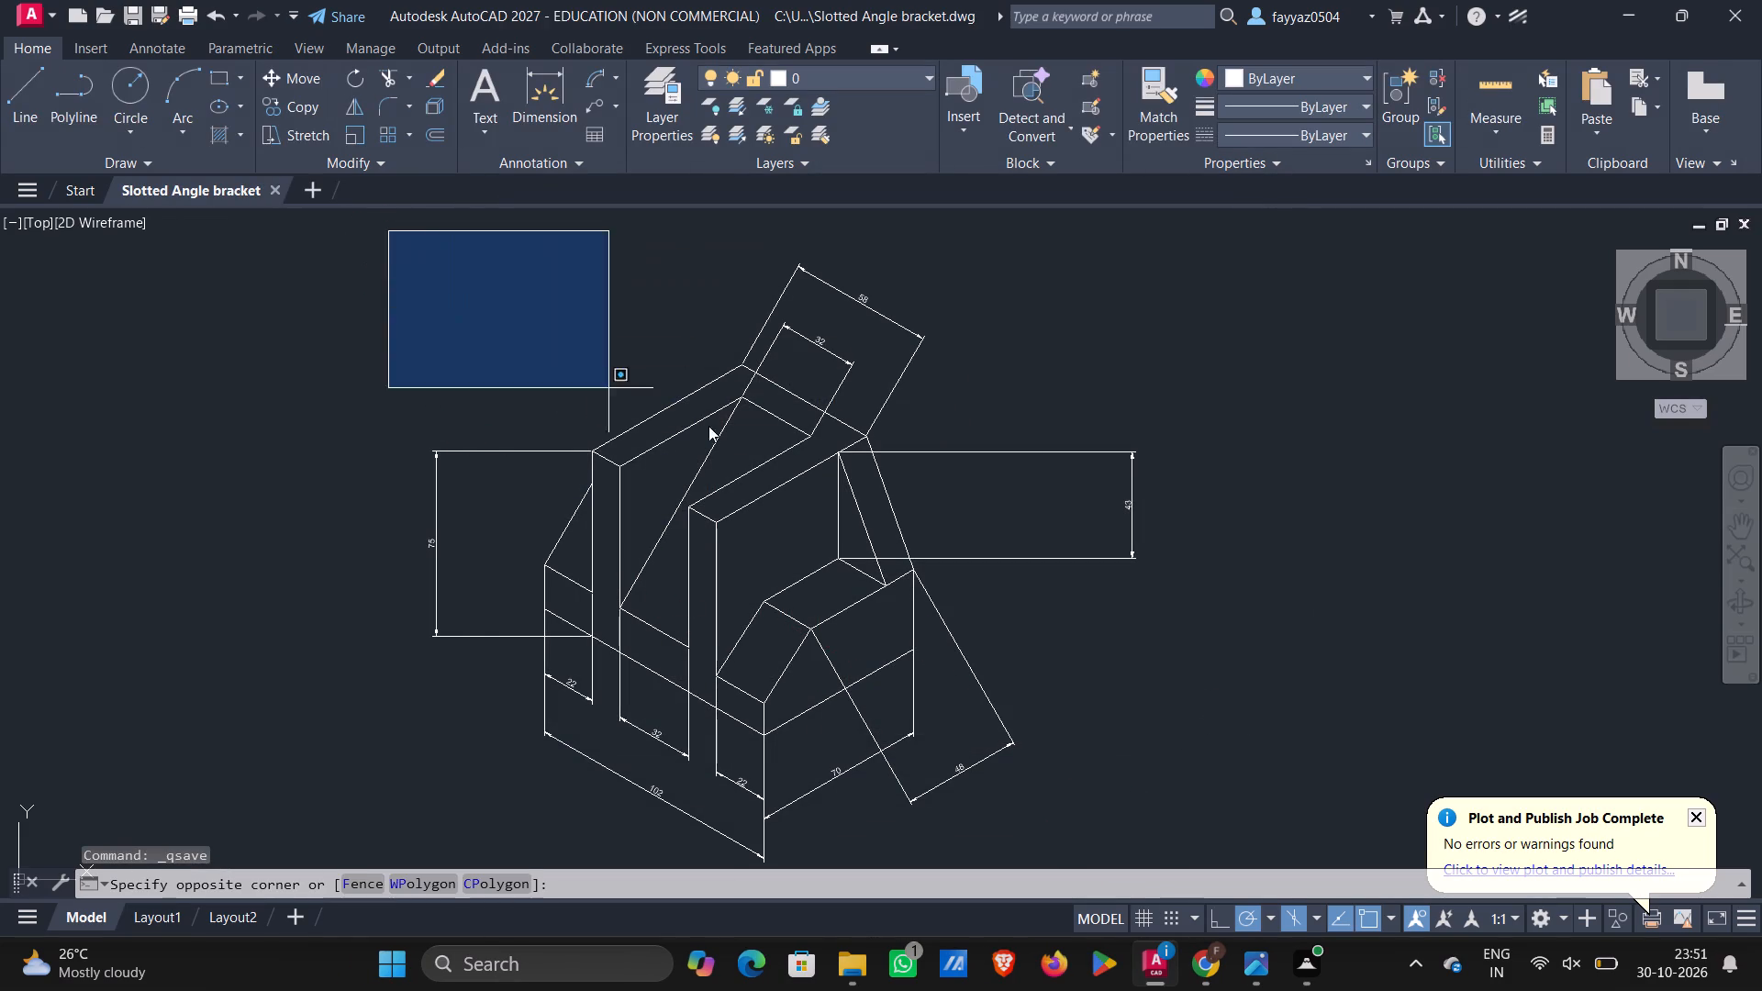
left_click(1196, 865)
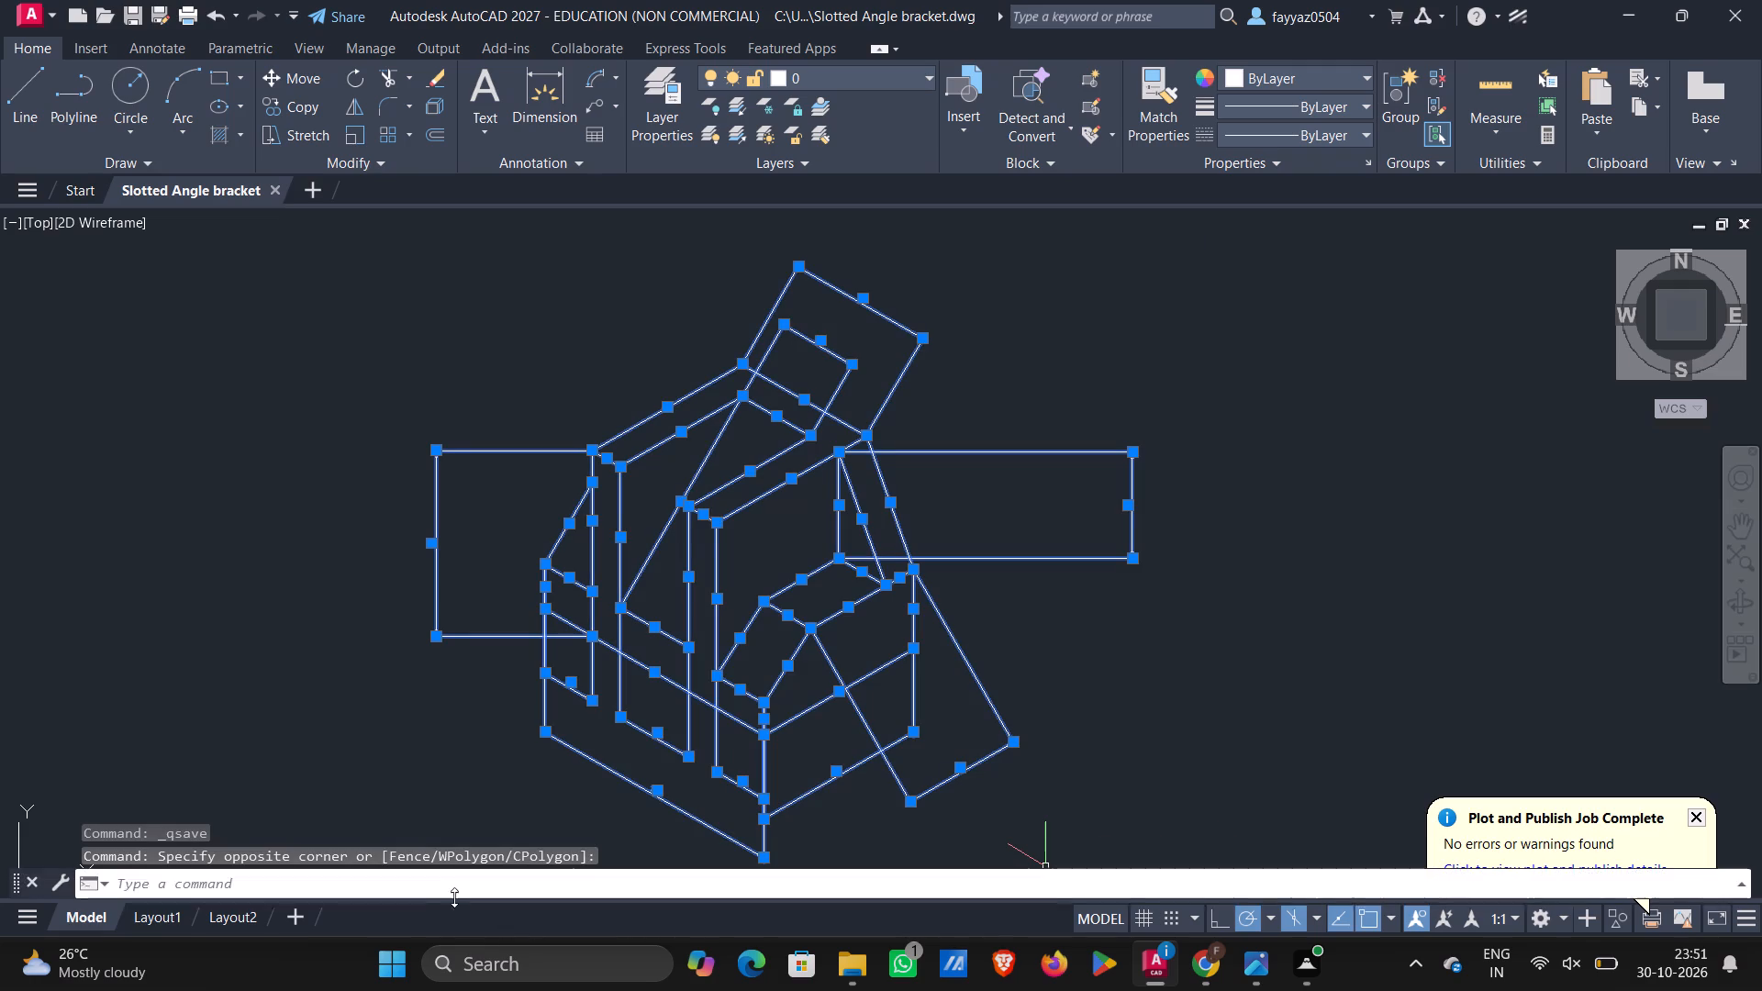
left_click(241, 907)
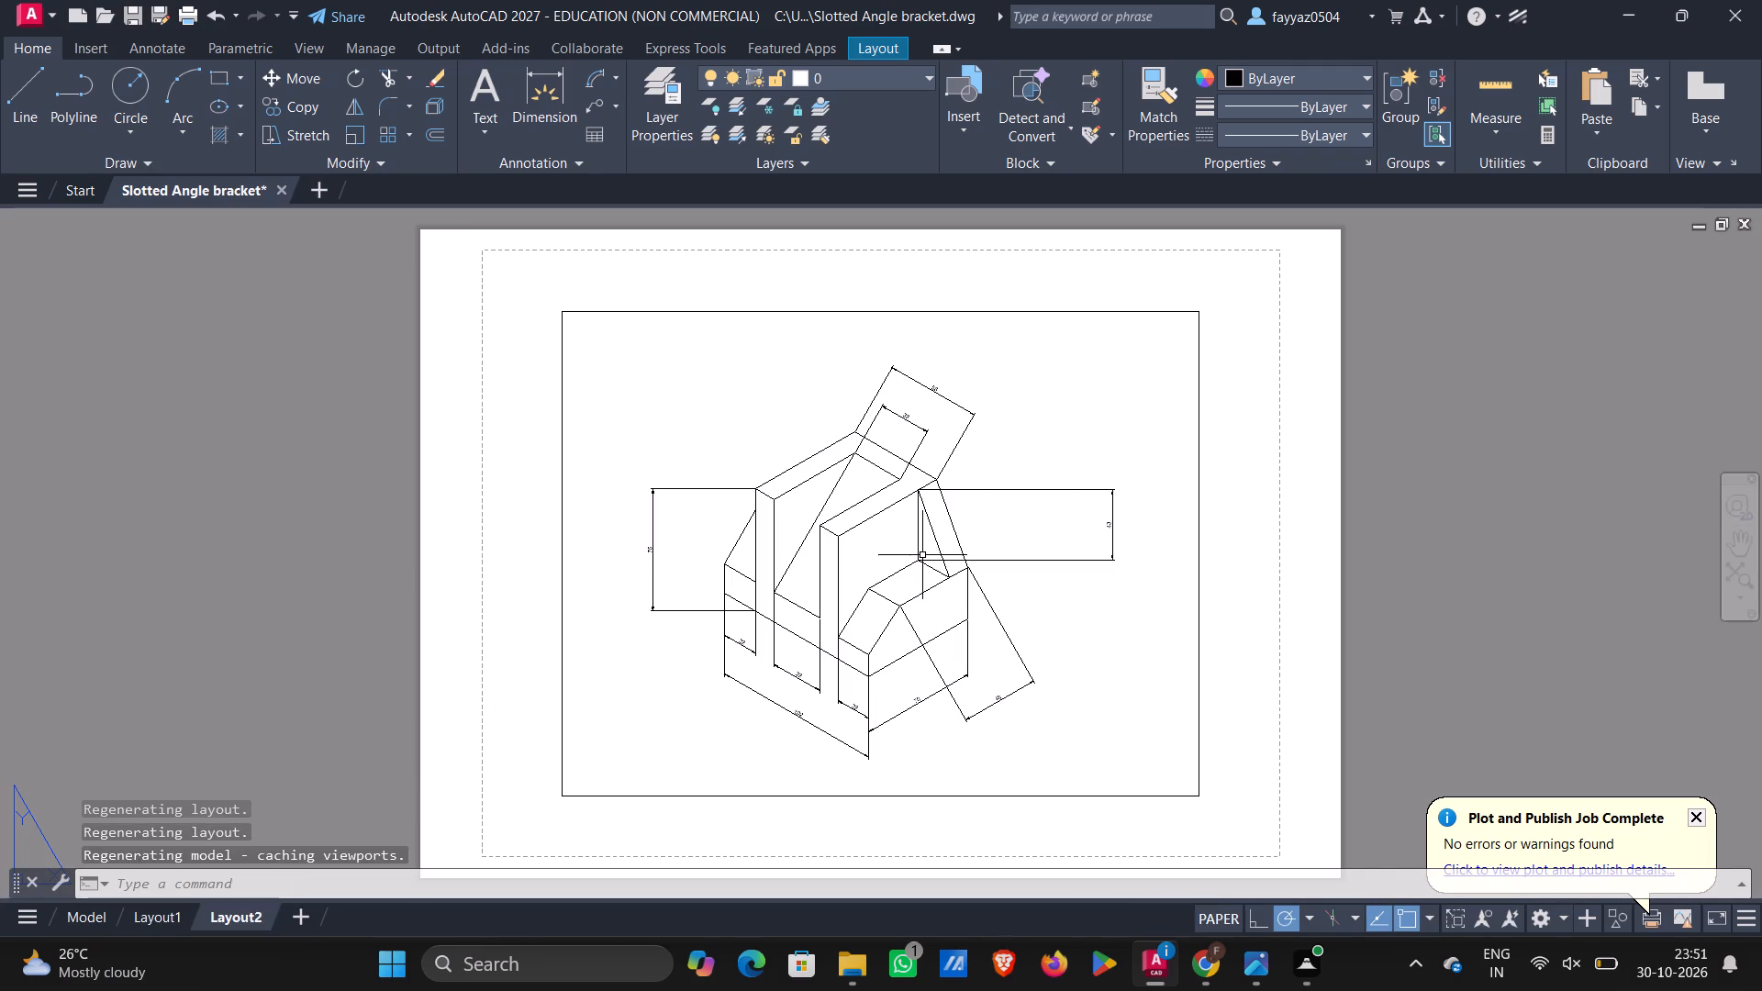
type("plot")
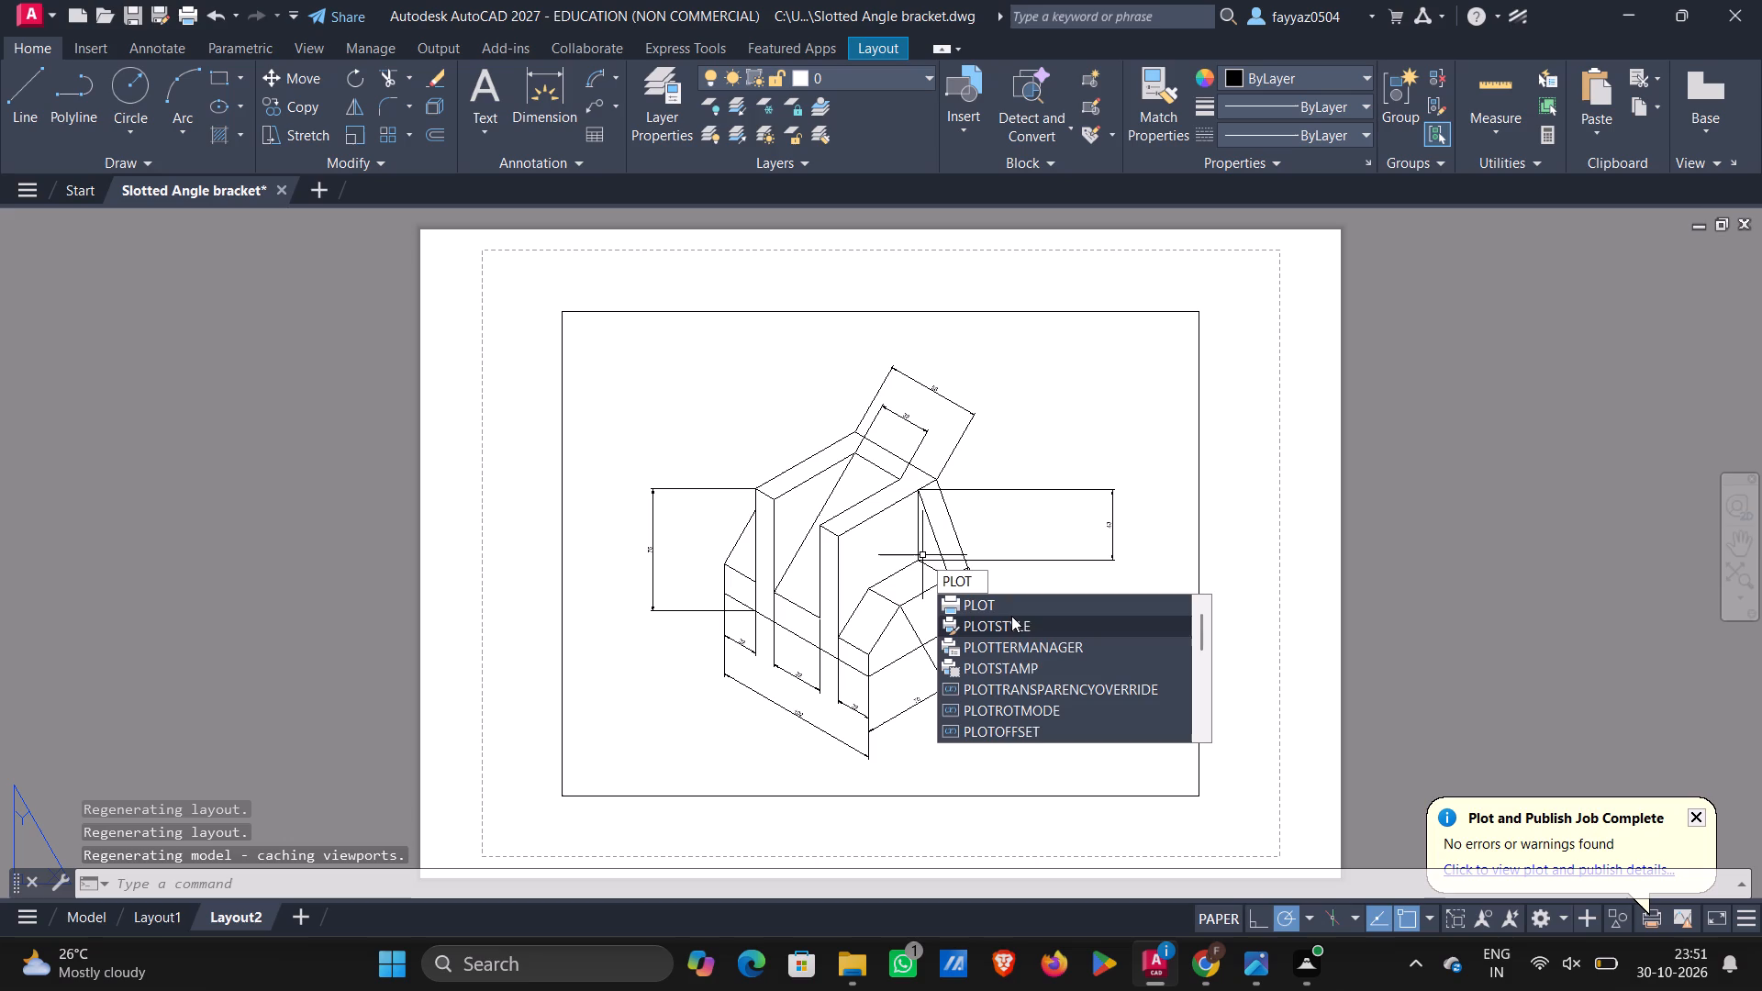
left_click(1011, 610)
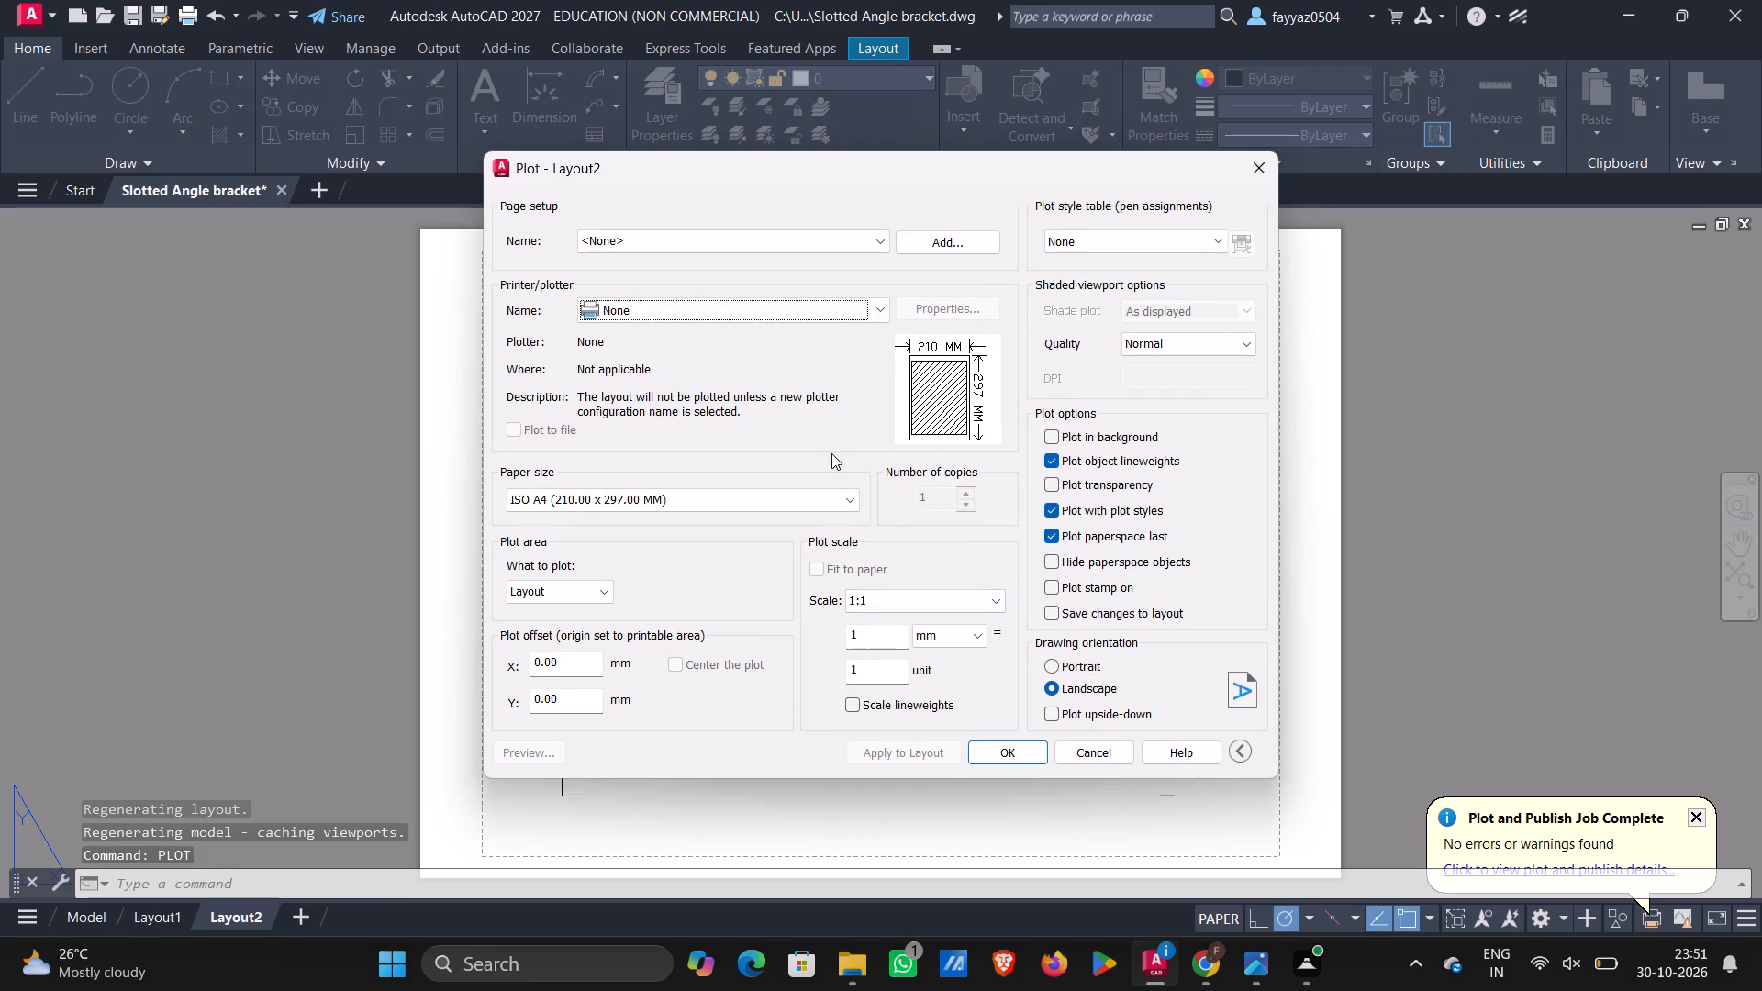
left_click(809, 306)
left_click(695, 555)
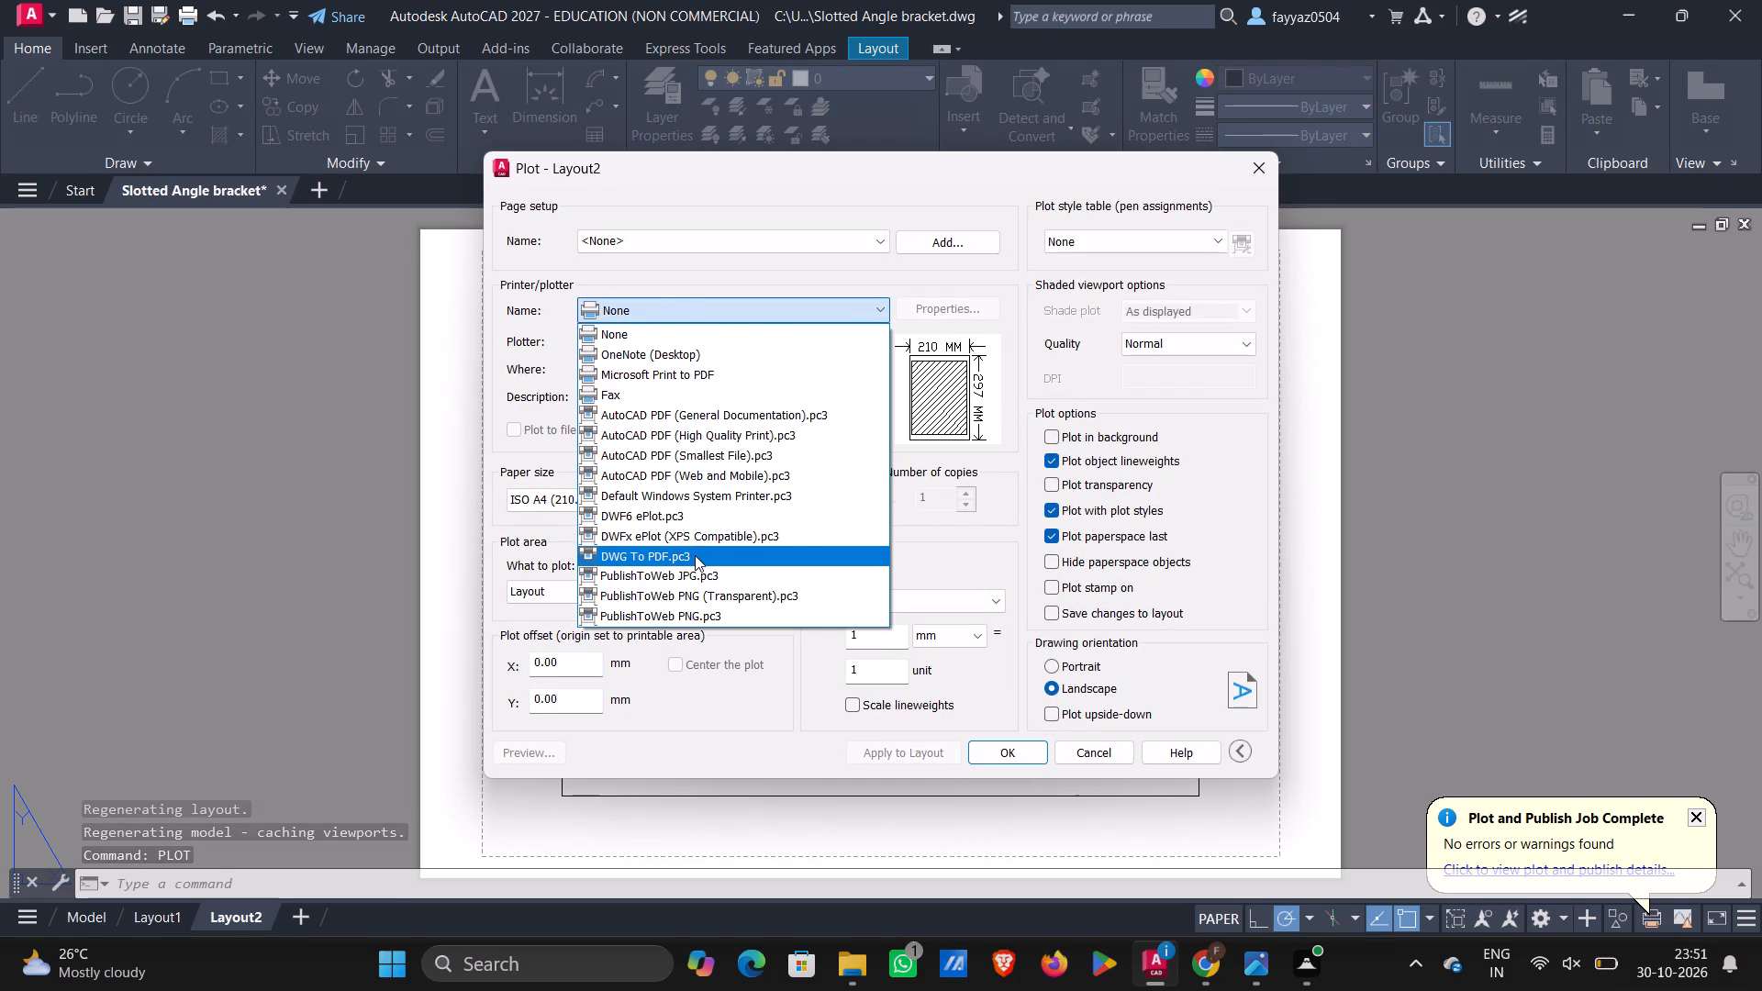
left_click(1009, 763)
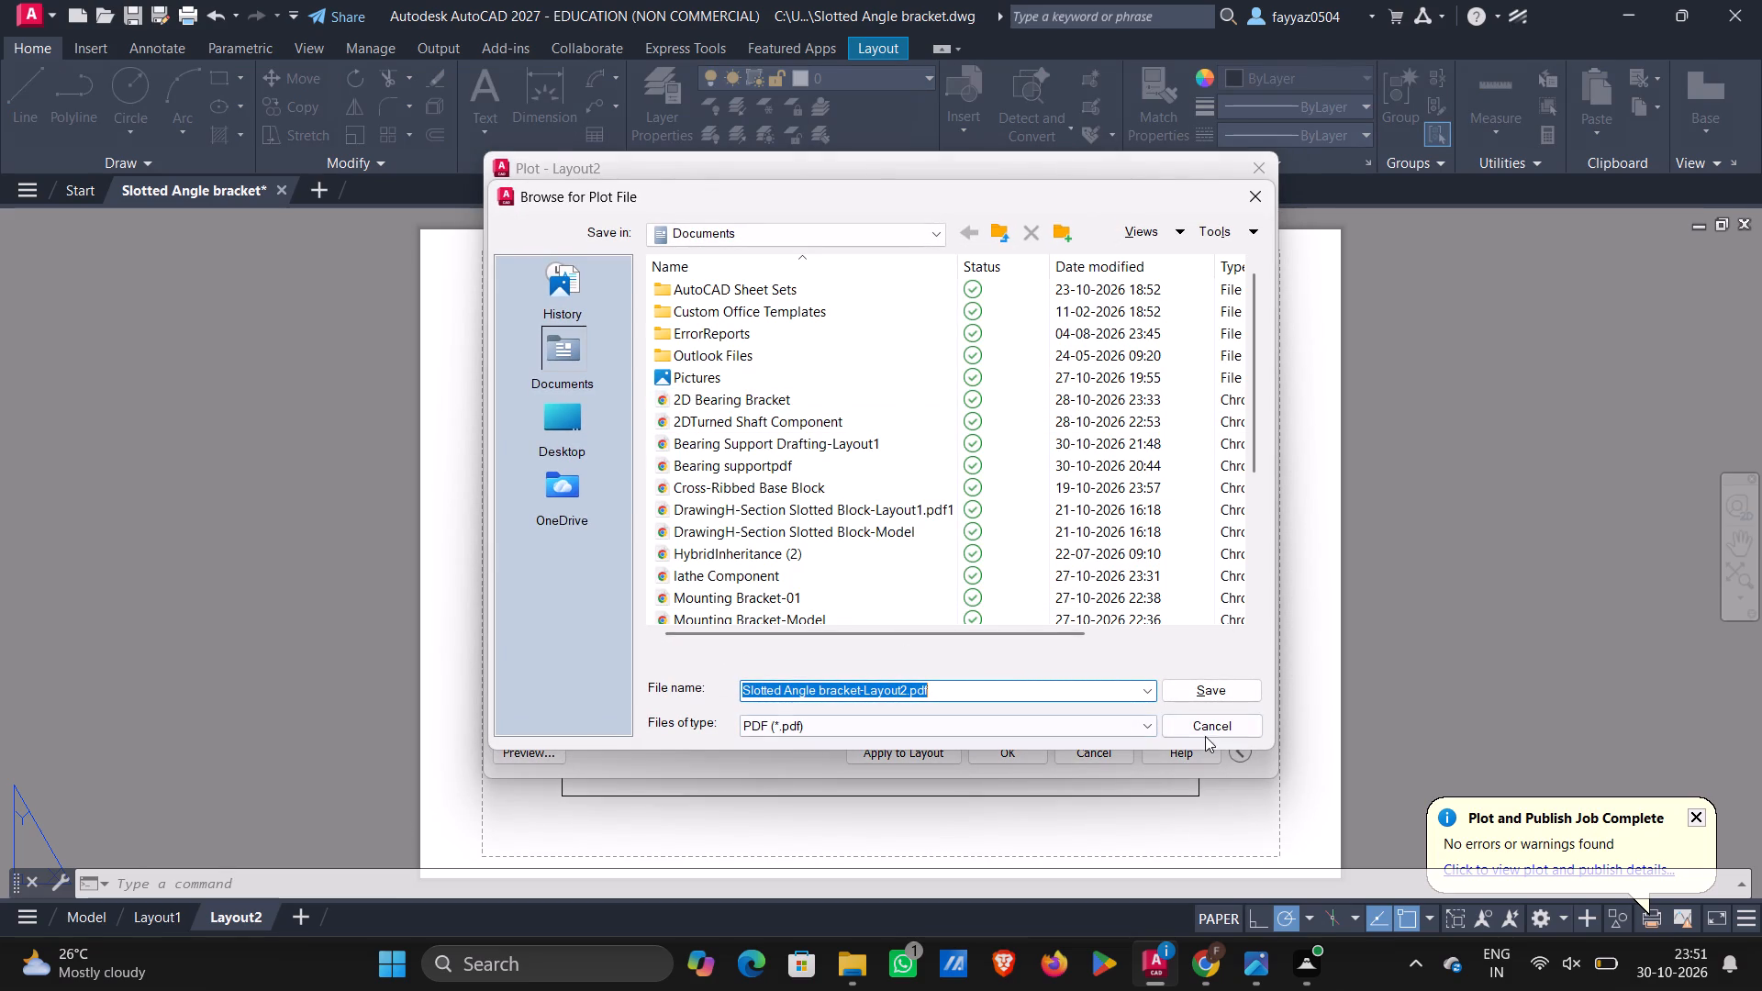
left_click(1204, 686)
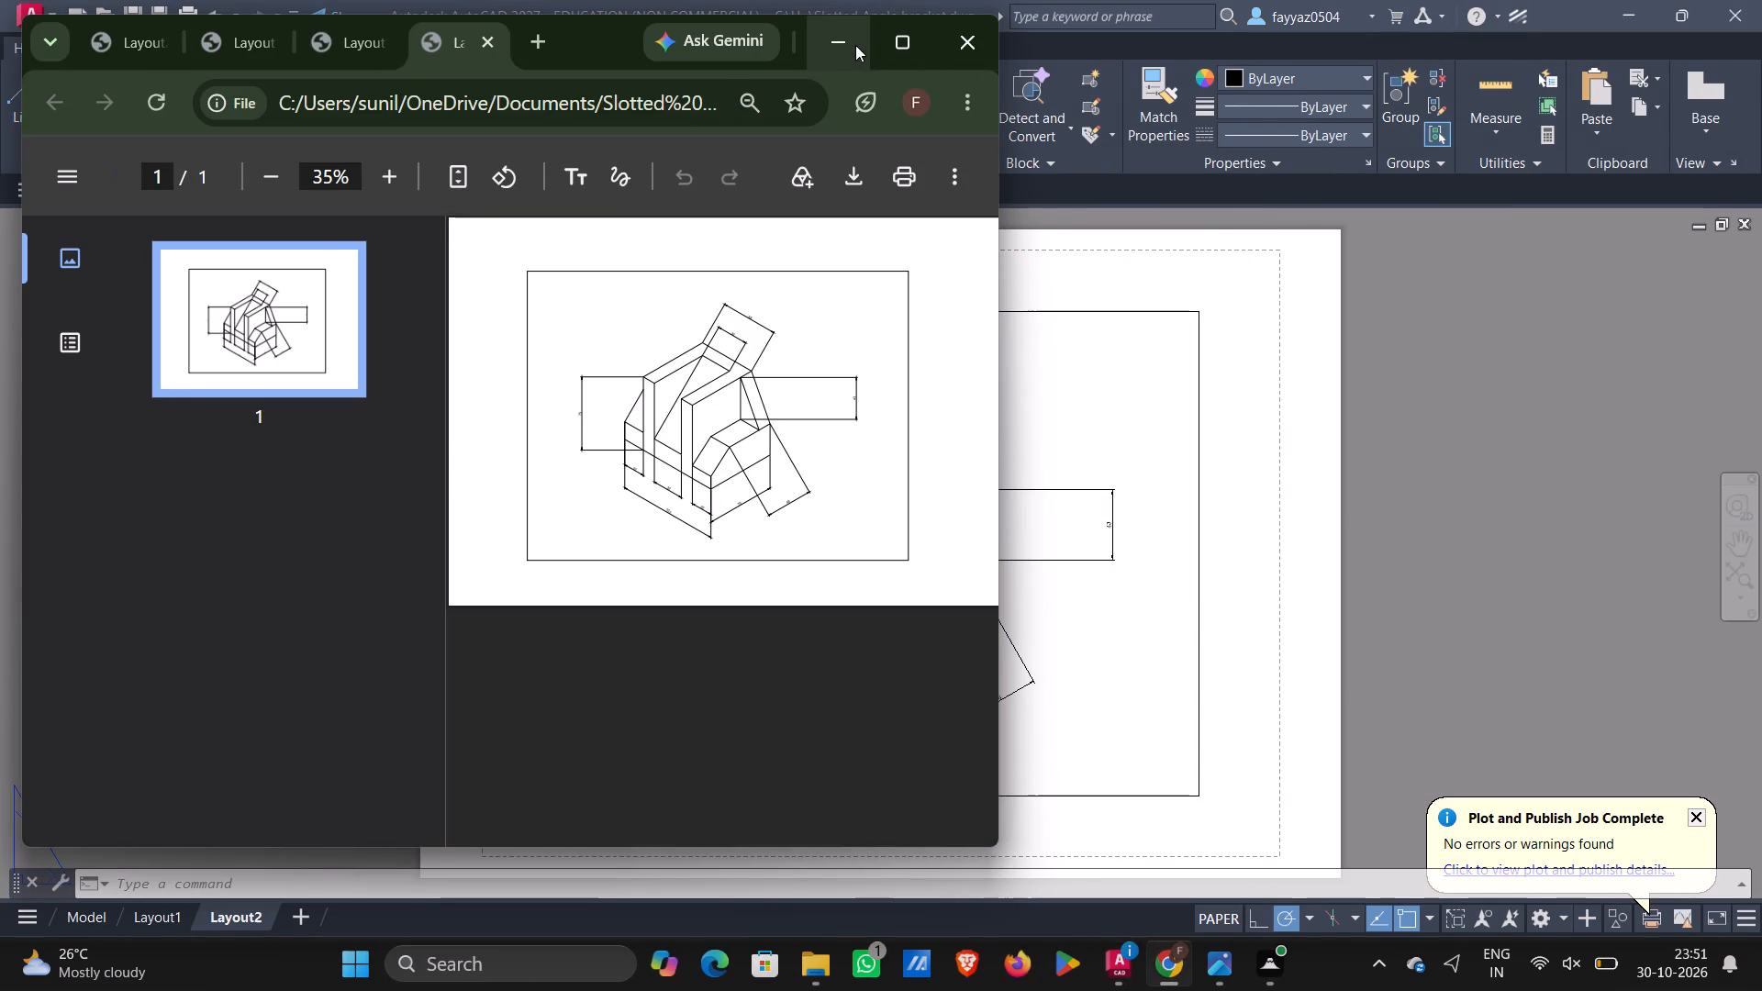
left_click(848, 40)
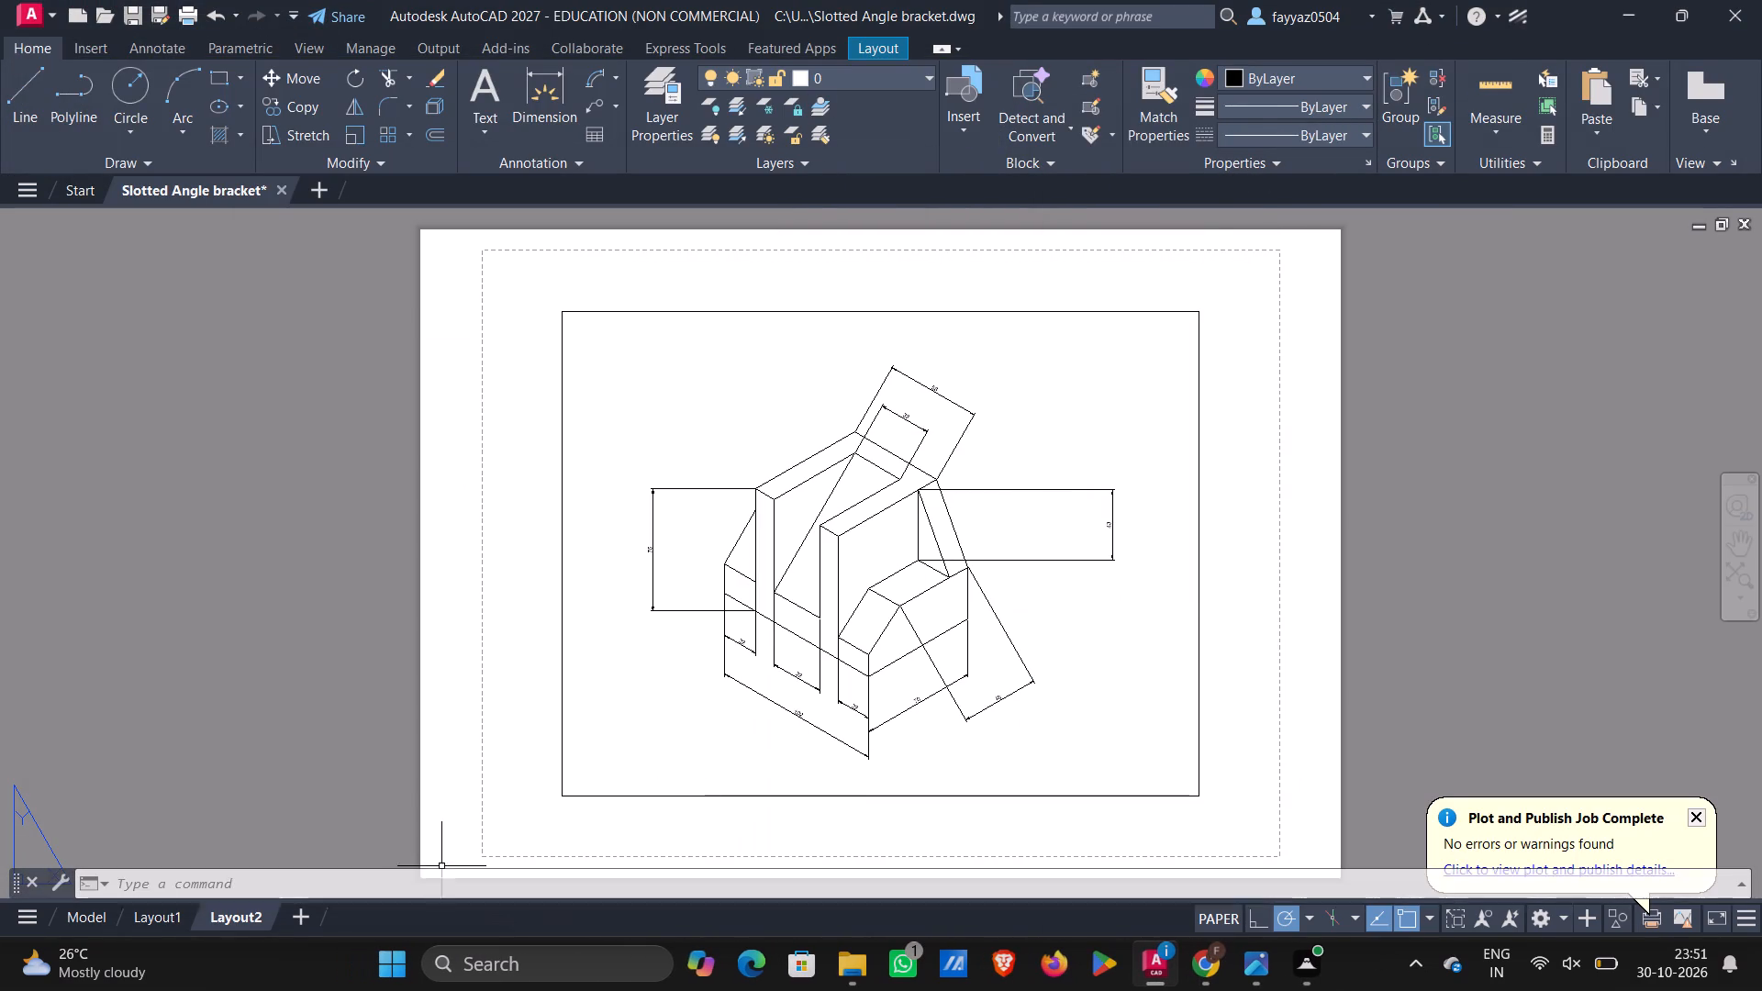
Stop the command history log file with the LOGFILEOFF command.
left_click(370, 881)
type("logfileoff")
key("Return")
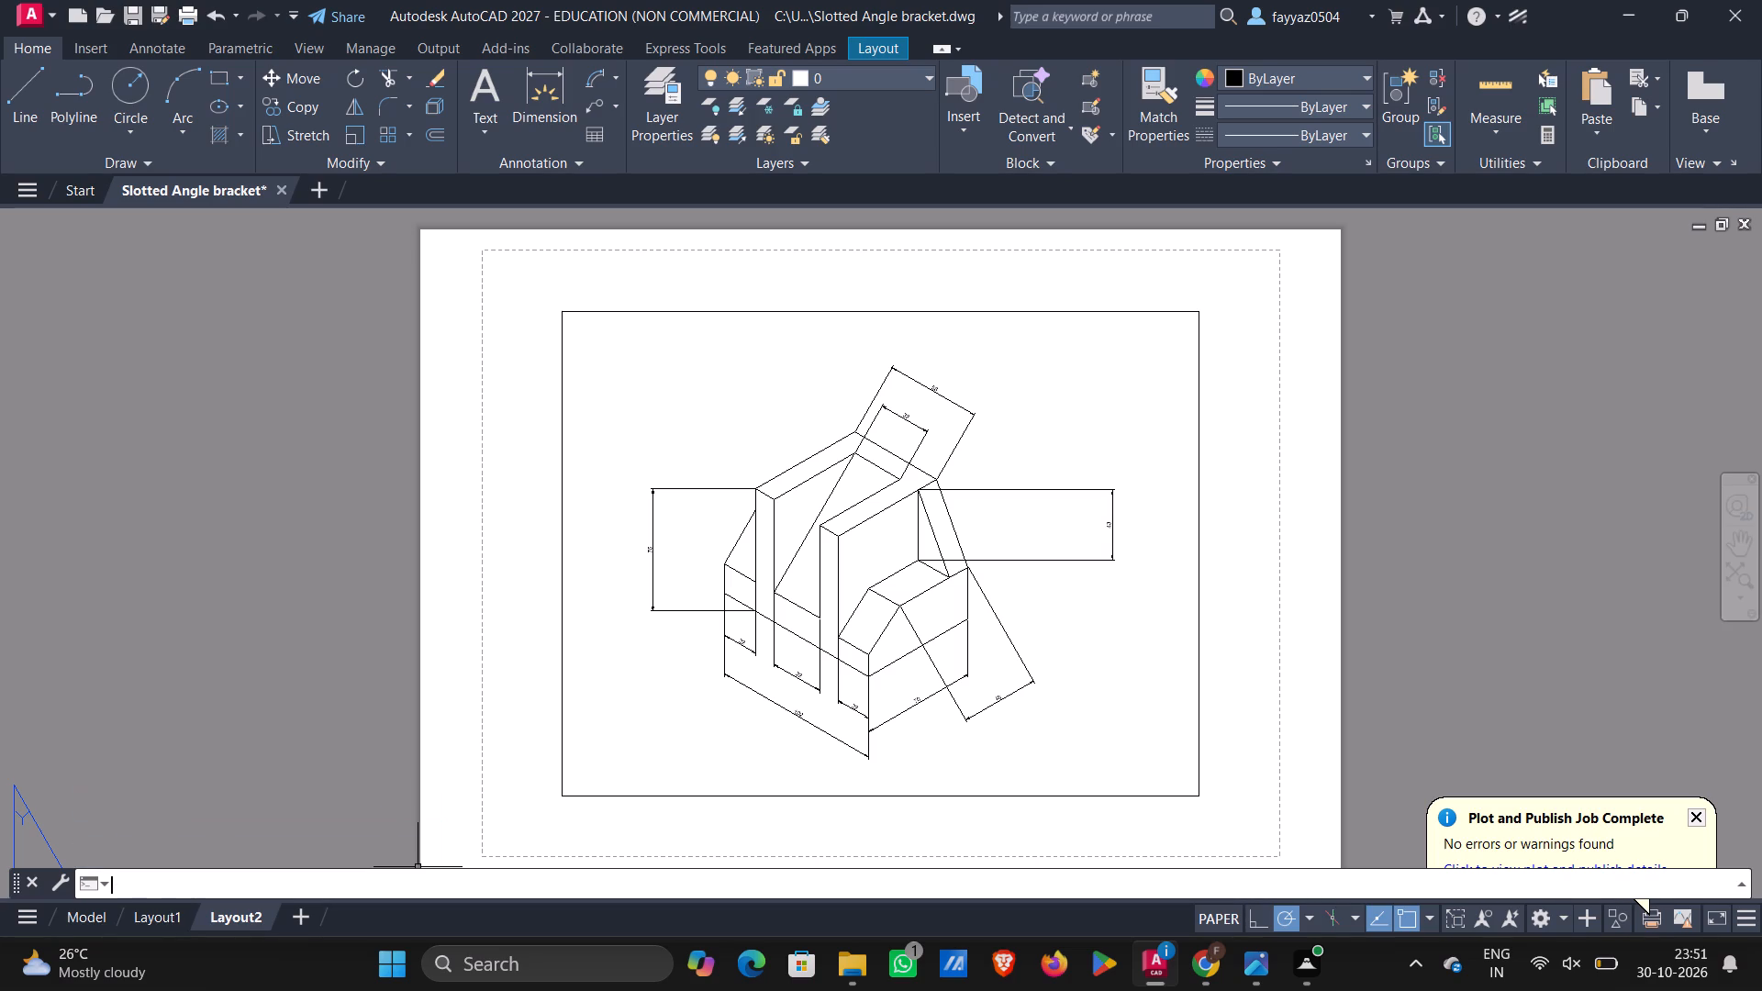